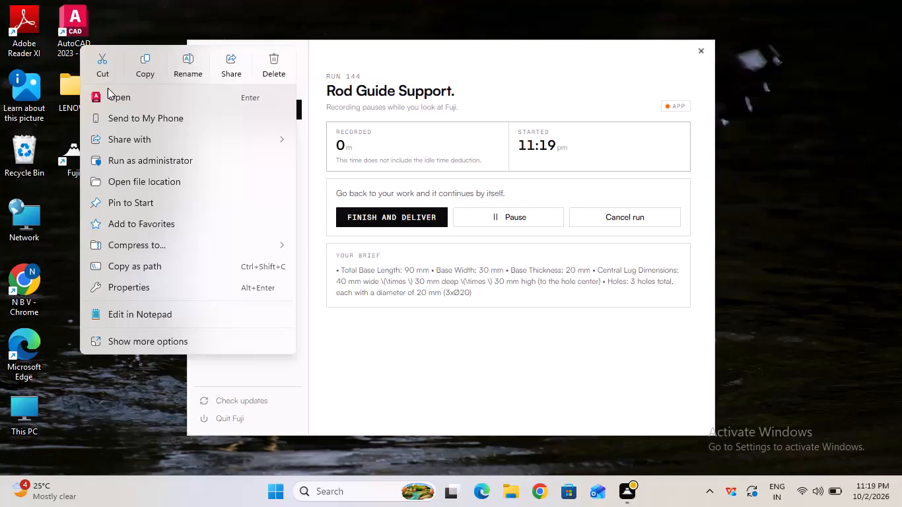
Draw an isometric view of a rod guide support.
Launch AutoCAD 2023 from the desktop.
{"action": "left_click", "coordinate": [108, 88]}
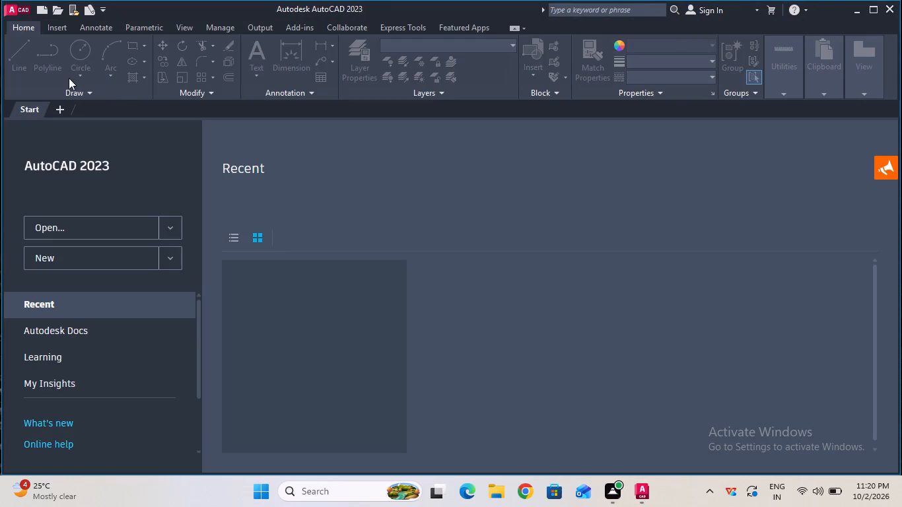
Remove the Pivot Support Bracket drawing from the recent documents list.
{"action": "left_click", "coordinate": [395, 399]}
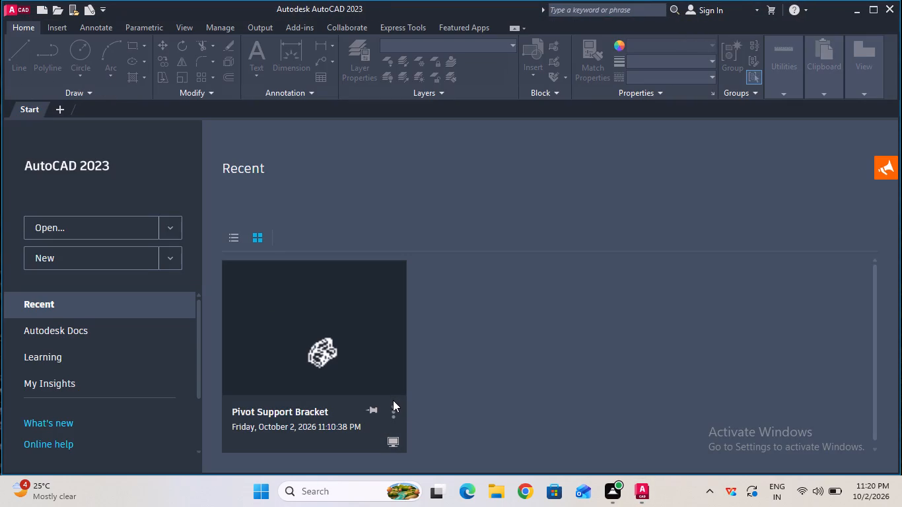
{"action": "left_click", "coordinate": [392, 408]}
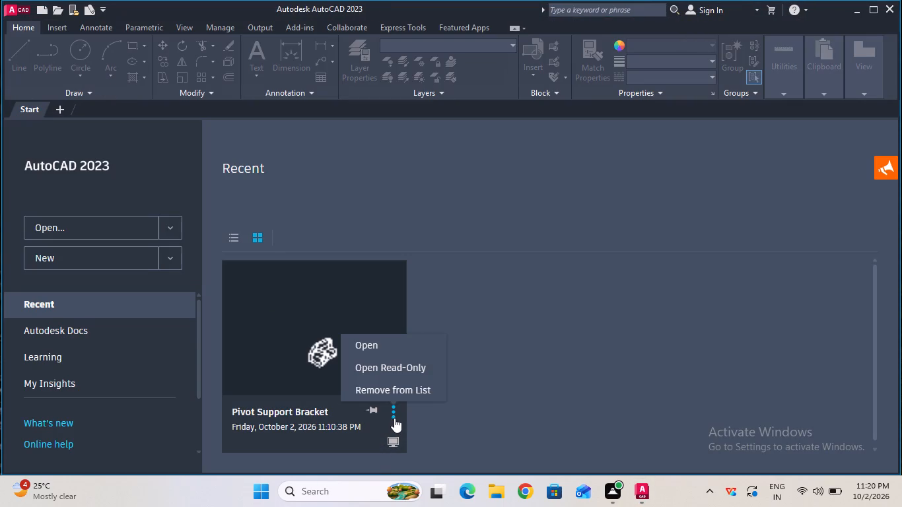
{"action": "left_click", "coordinate": [398, 383]}
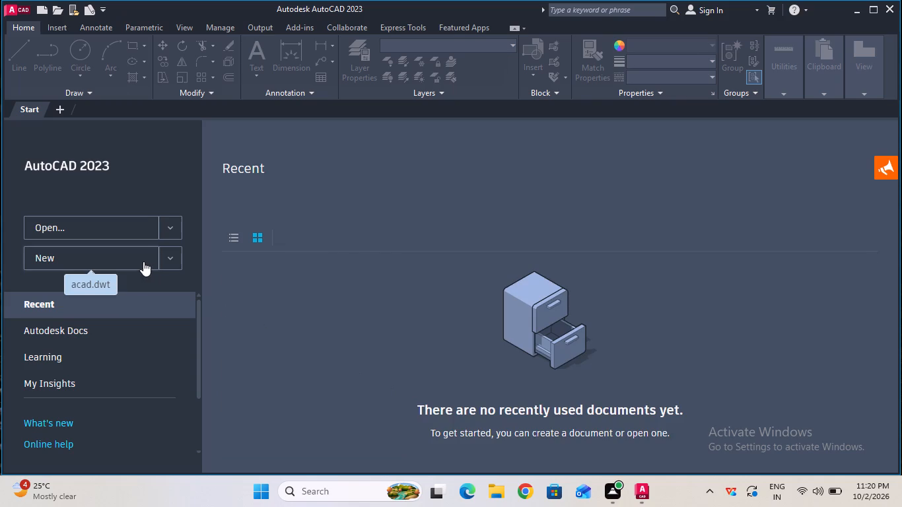
Create a new drawing from the acad.dwt template.
{"action": "left_click", "coordinate": [143, 261]}
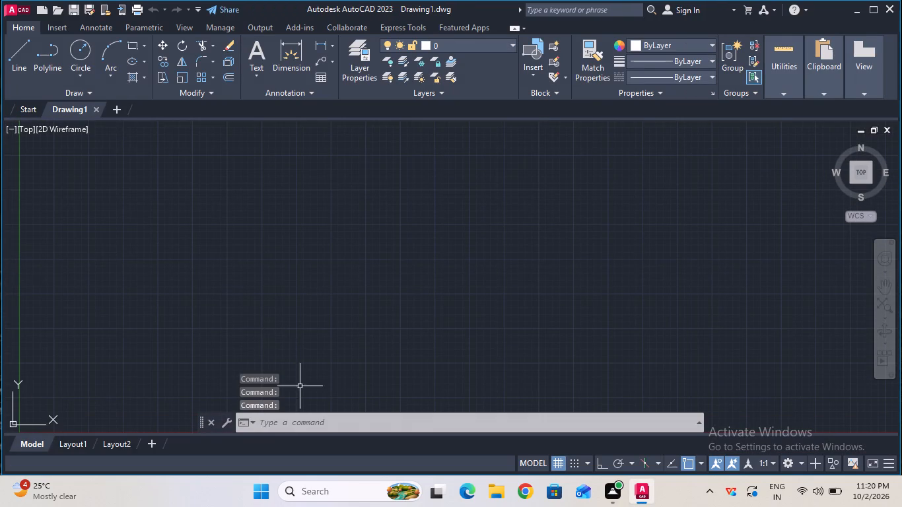
Turn on command logging with LOGFILEON.
{"action": "double_click", "coordinate": [303, 418]}
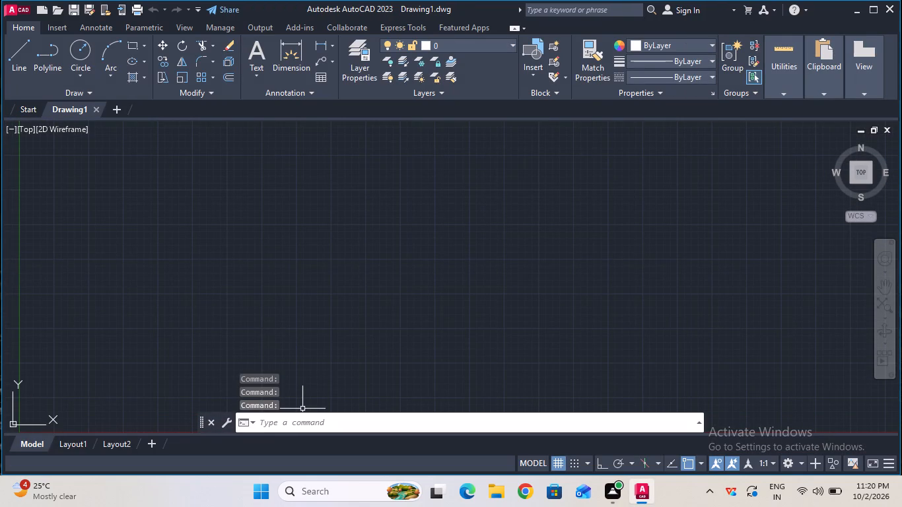
{"action": "type", "text": "log"}
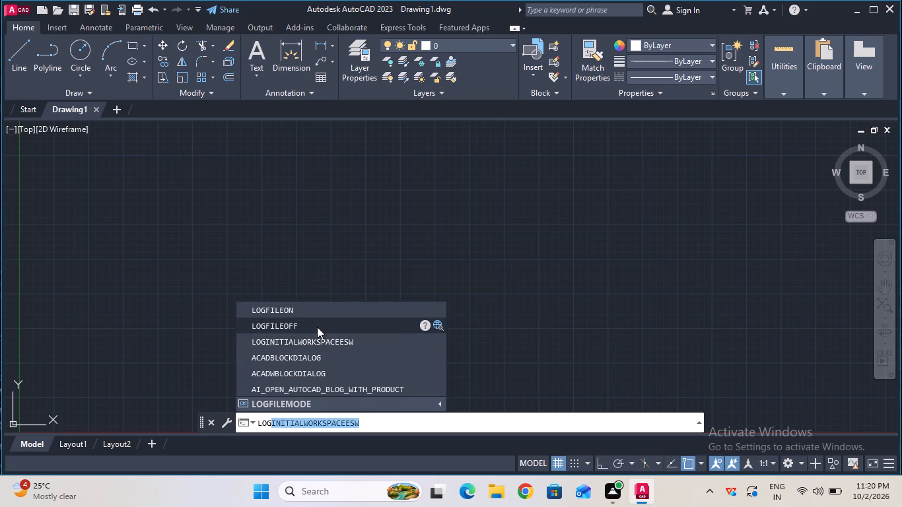
{"action": "left_click", "coordinate": [324, 310]}
Configure the drawing units with a length precision of 0 and millimeters as the insertion scale.
{"action": "left_click", "coordinate": [310, 419]}
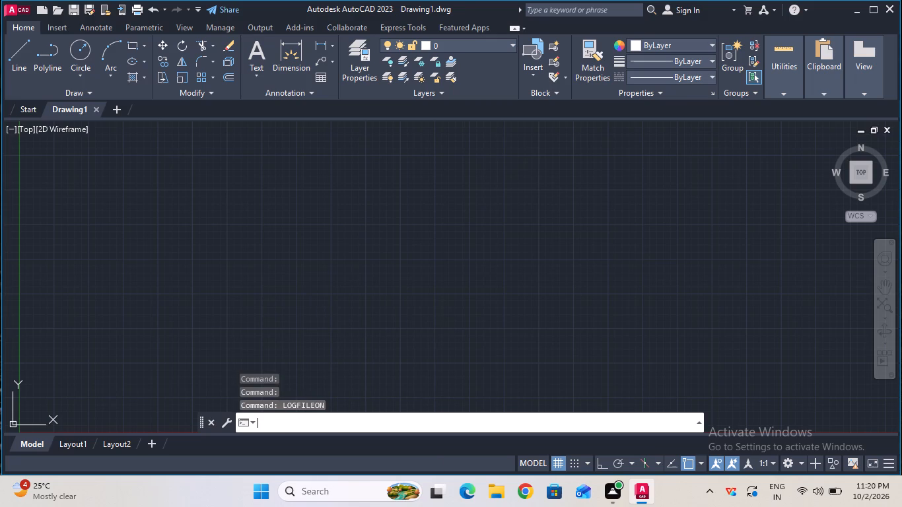
{"action": "type", "text": "unit"}
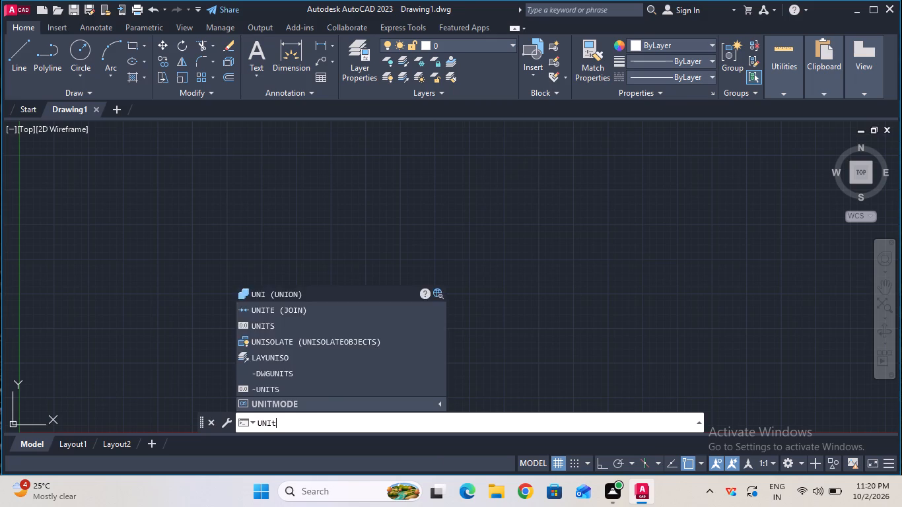
{"action": "left_click", "coordinate": [284, 357]}
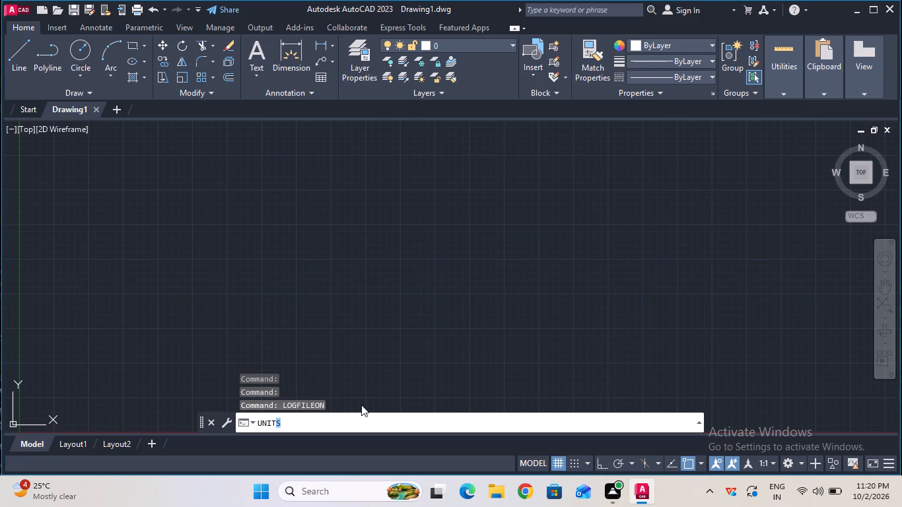
{"action": "left_click", "coordinate": [415, 178]}
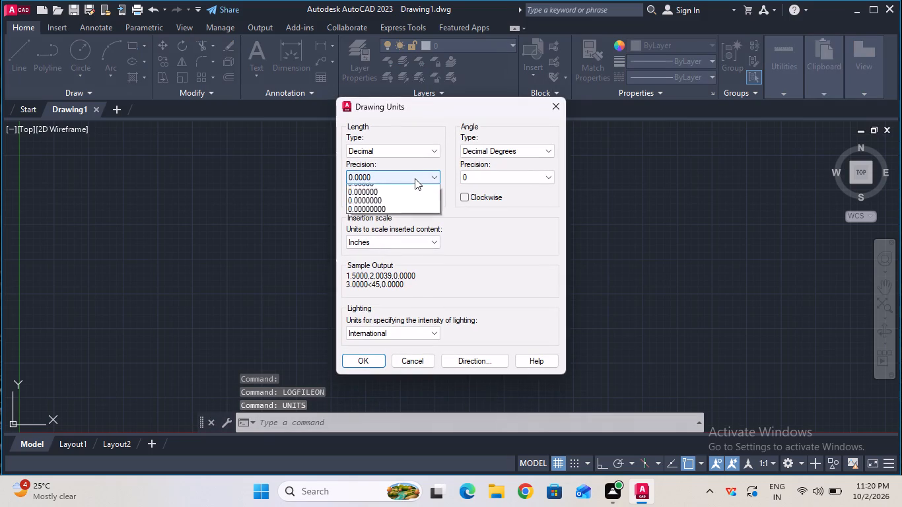
{"action": "left_click", "coordinate": [416, 187]}
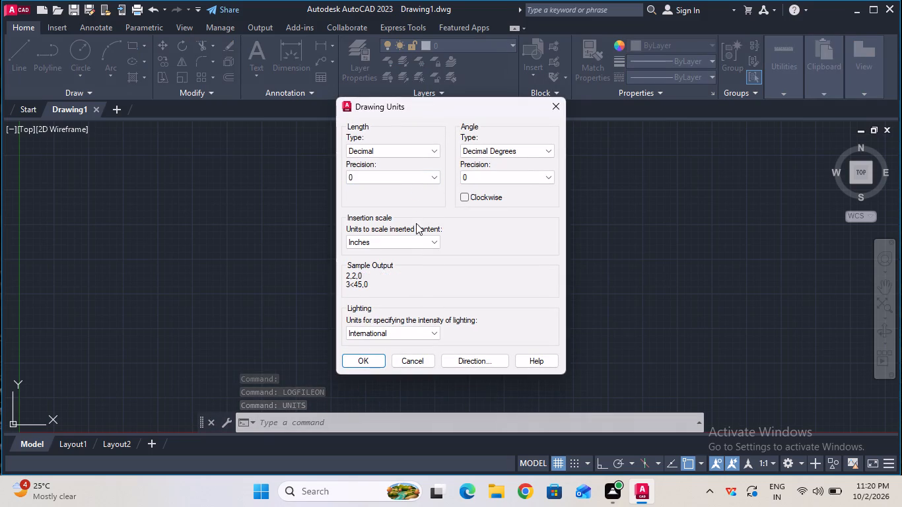
{"action": "left_click", "coordinate": [417, 244]}
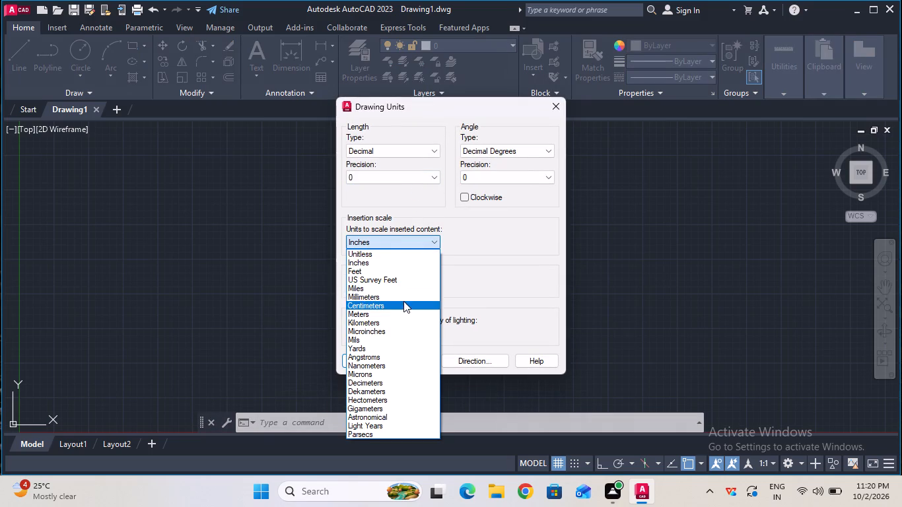
{"action": "left_click", "coordinate": [403, 301]}
{"action": "left_click", "coordinate": [407, 242]}
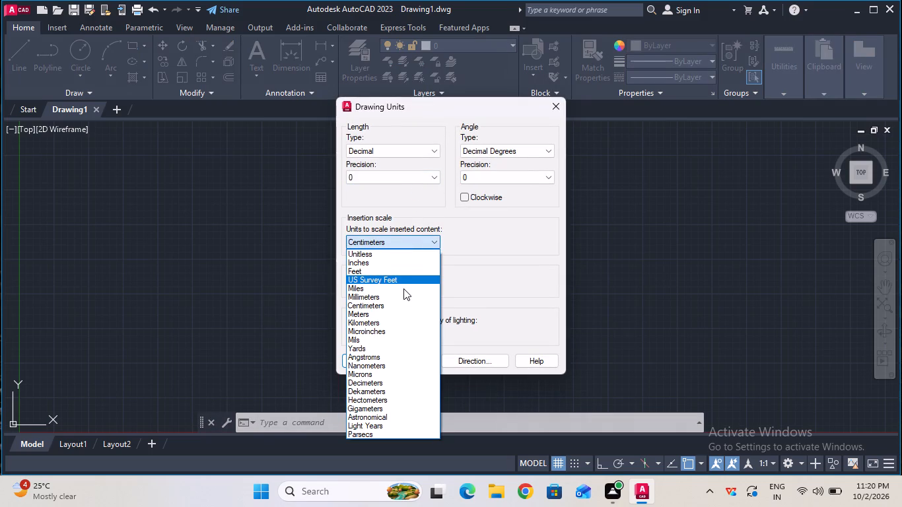
{"action": "left_click", "coordinate": [403, 294]}
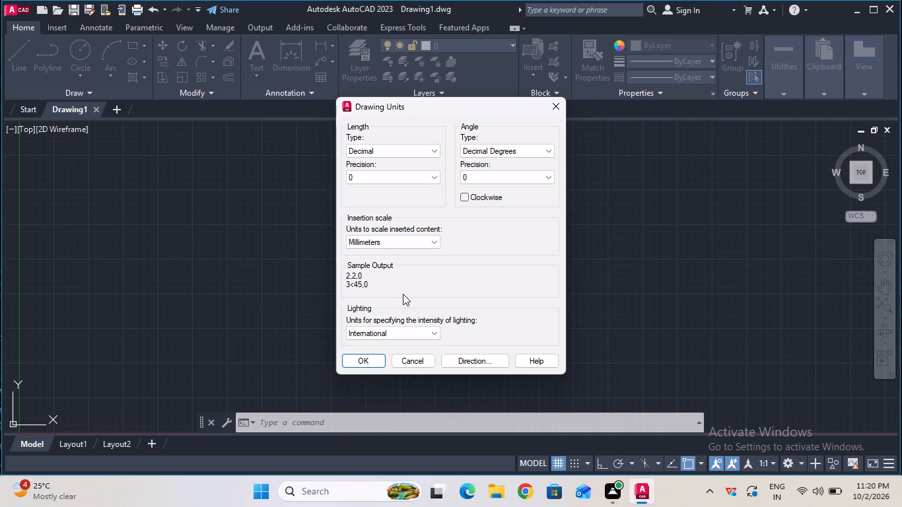
{"action": "left_click", "coordinate": [372, 356]}
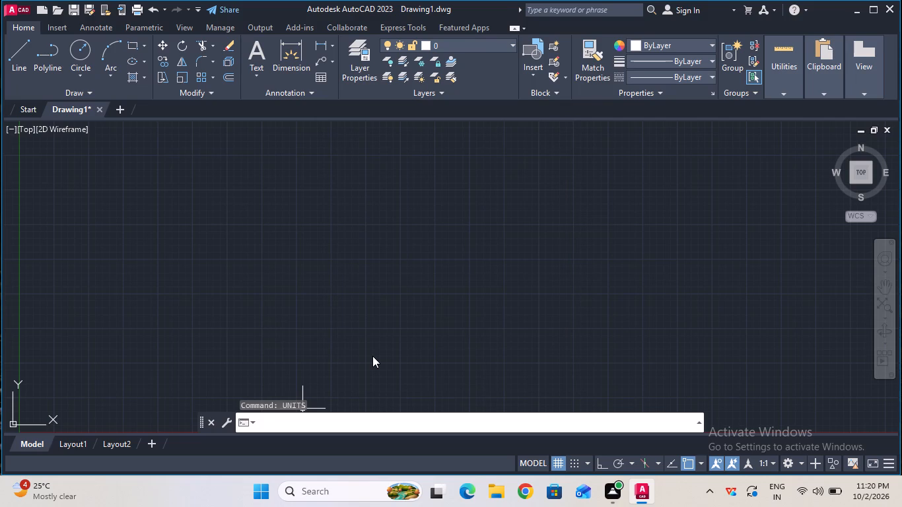
Modify the Standard dimension style to use a text height of 6 and ISO standard text alignment.
{"action": "key", "text": "d"}
{"action": "key", "text": "Return"}
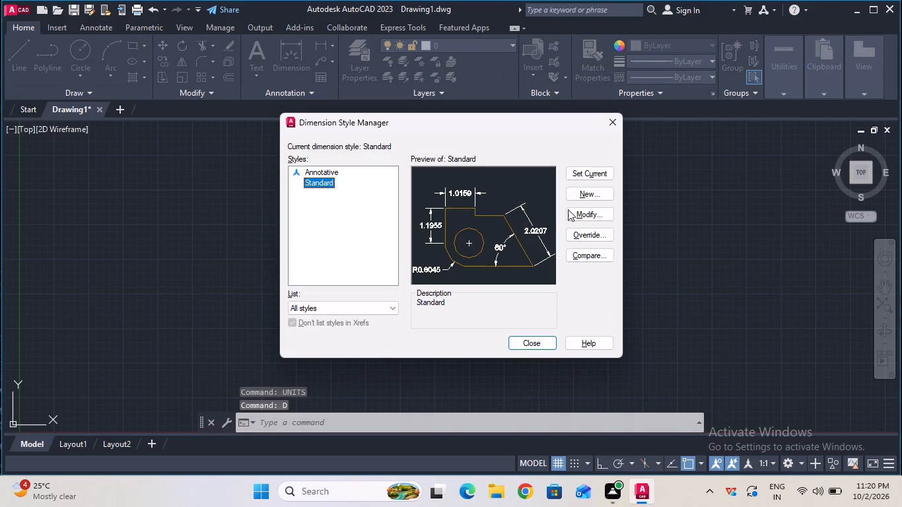
{"action": "left_click", "coordinate": [589, 215]}
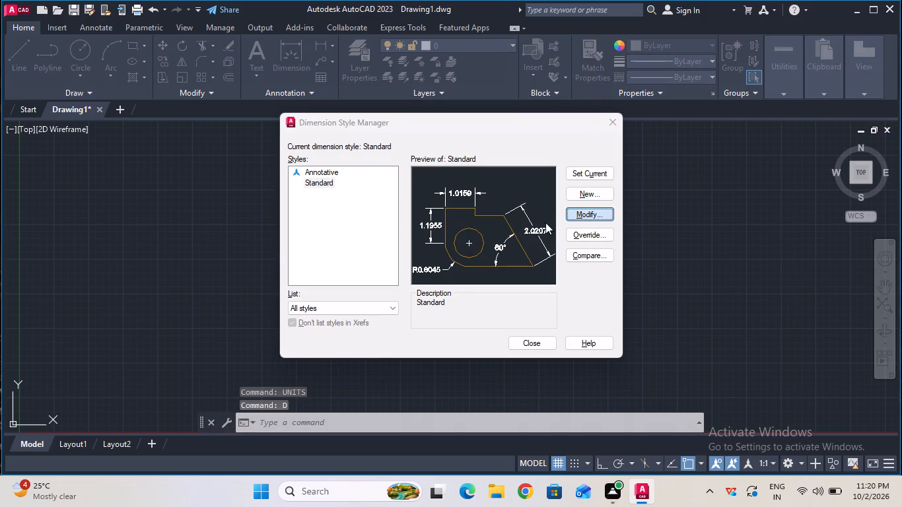
{"action": "left_click", "coordinate": [429, 191]}
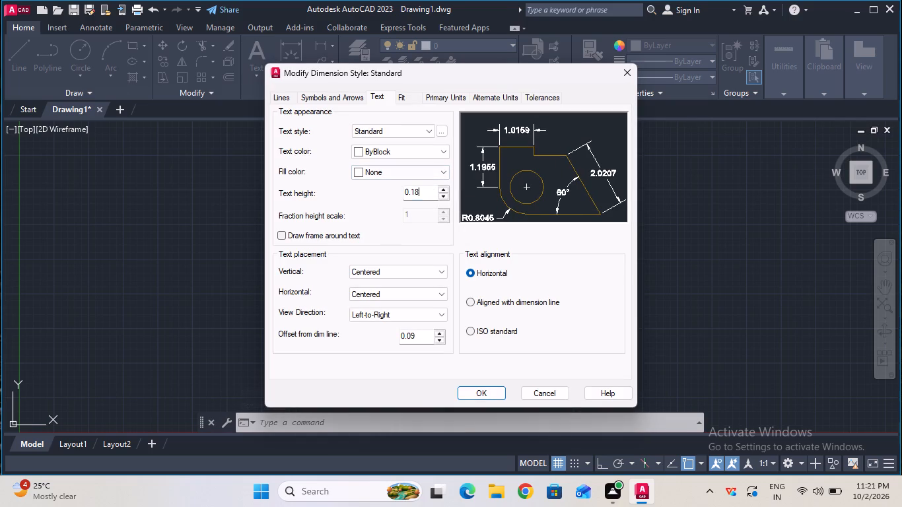
{"action": "key", "text": "BackSpace"}
{"action": "key", "text": "BackSpace"}
{"action": "key", "text": "BackSpace"}
{"action": "key", "text": "BackSpace"}
{"action": "key", "text": "BackSpace"}
{"action": "key", "text": "BackSpace"}
{"action": "key", "text": "BackSpace"}
{"action": "key", "text": "BackSpace"}
{"action": "key", "text": "BackSpace"}
{"action": "key", "text": "BackSpace"}
{"action": "key", "text": "6"}
{"action": "left_click", "coordinate": [468, 329]}
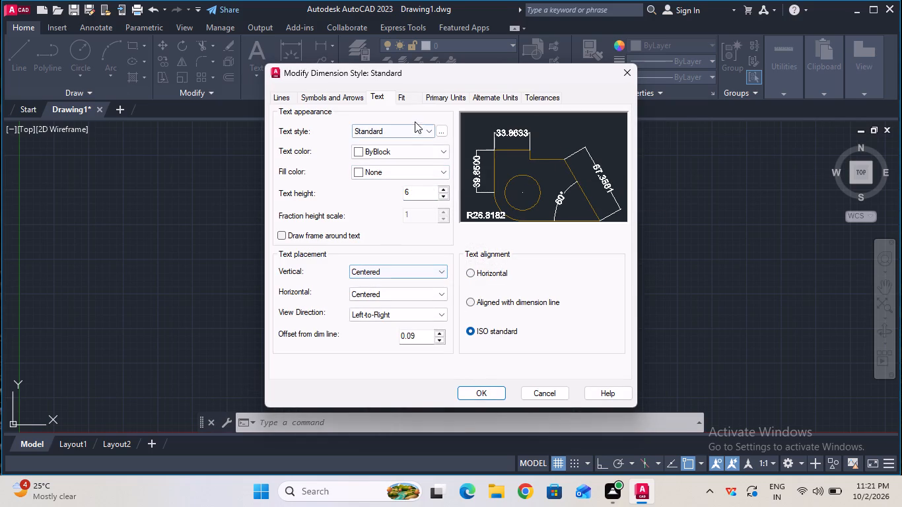
Set the Standard dimension style's primary linear unit precision to 0 and make the style current.
{"action": "left_click", "coordinate": [429, 102]}
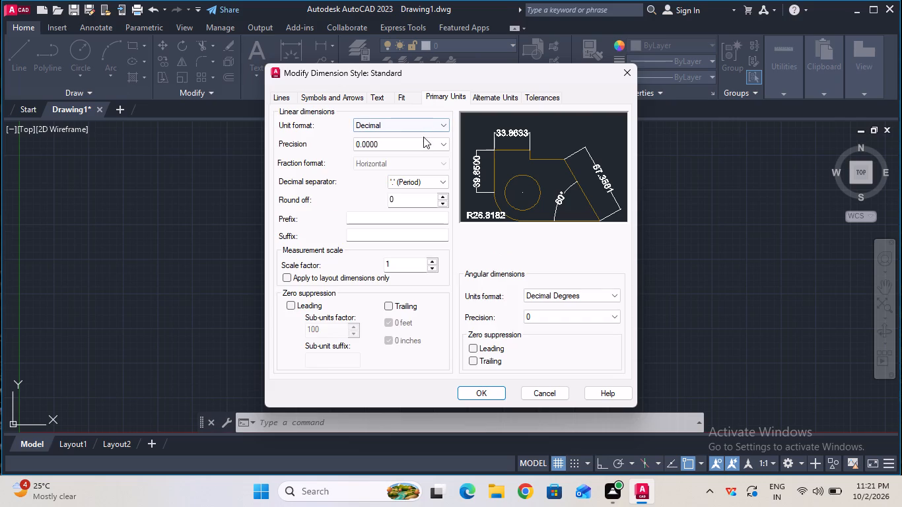
{"action": "left_click", "coordinate": [423, 139]}
{"action": "left_click", "coordinate": [421, 154]}
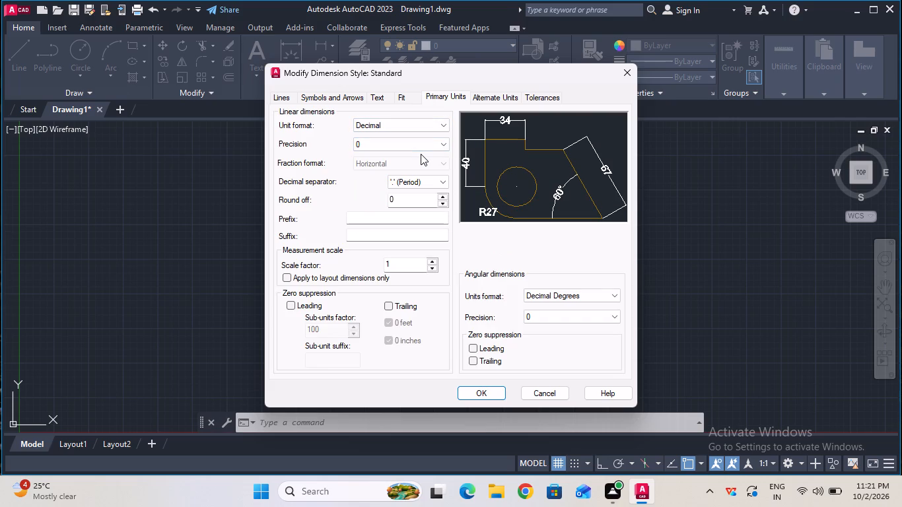
{"action": "left_click", "coordinate": [472, 388]}
{"action": "left_click", "coordinate": [583, 176]}
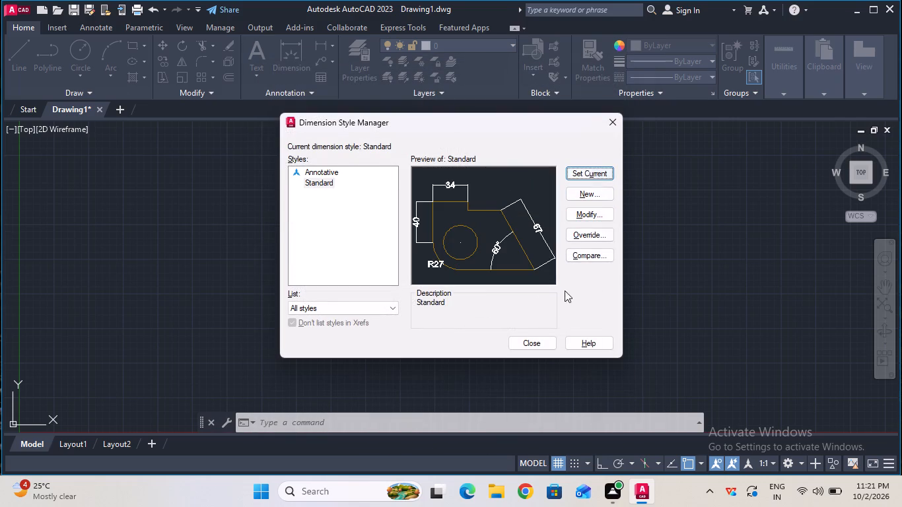
{"action": "left_click", "coordinate": [545, 342]}
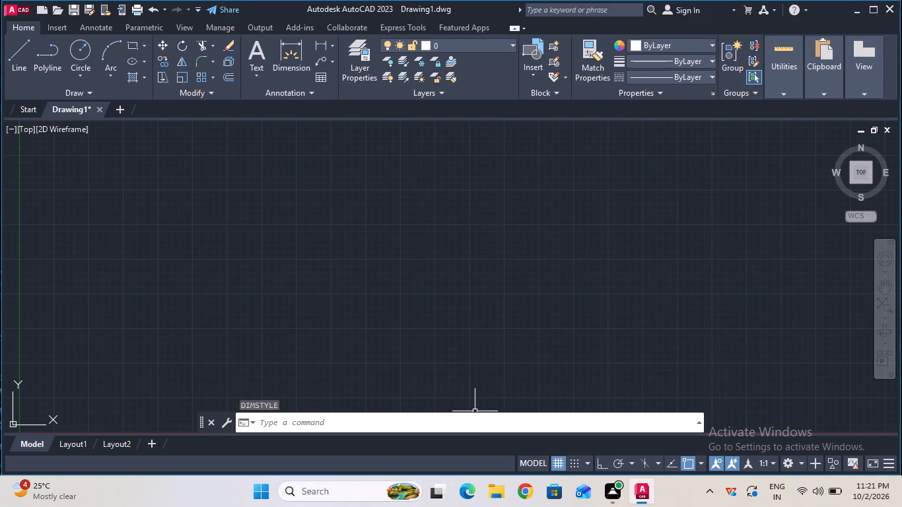
Set the model space limits from 0,0 to 100,100.
{"action": "left_click", "coordinate": [469, 416]}
{"action": "type", "text": "lim"}
{"action": "left_click", "coordinate": [392, 386]}
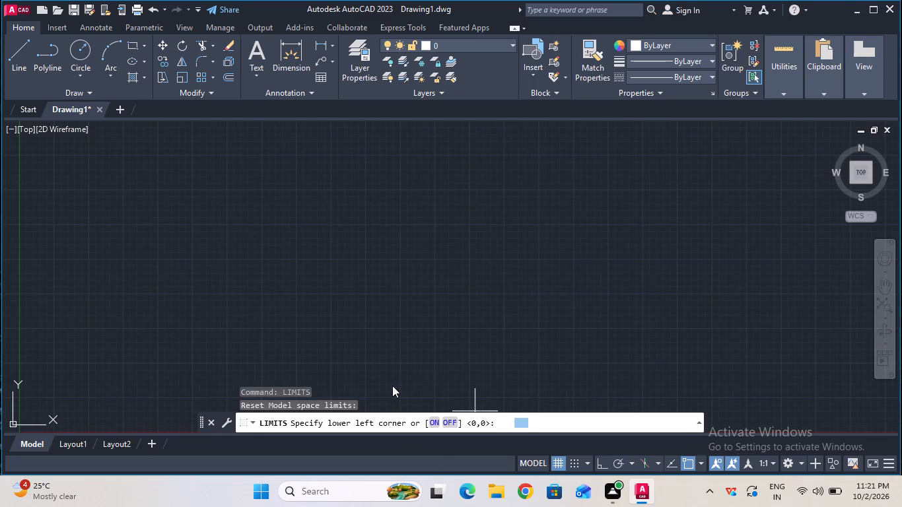
{"action": "left_click", "coordinate": [505, 429]}
{"action": "type", "text": "0,0"}
{"action": "key", "text": "Return"}
{"action": "type", "text": "100,100"}
{"action": "key", "text": "Return"}
{"action": "key", "text": "z"}
{"action": "key", "text": "Return"}
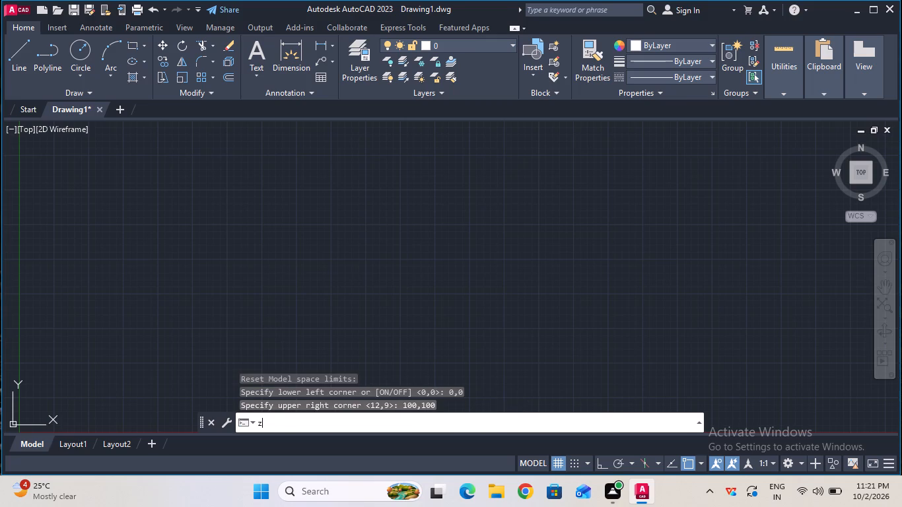
{"action": "key", "text": "a"}
{"action": "key", "text": "Return"}
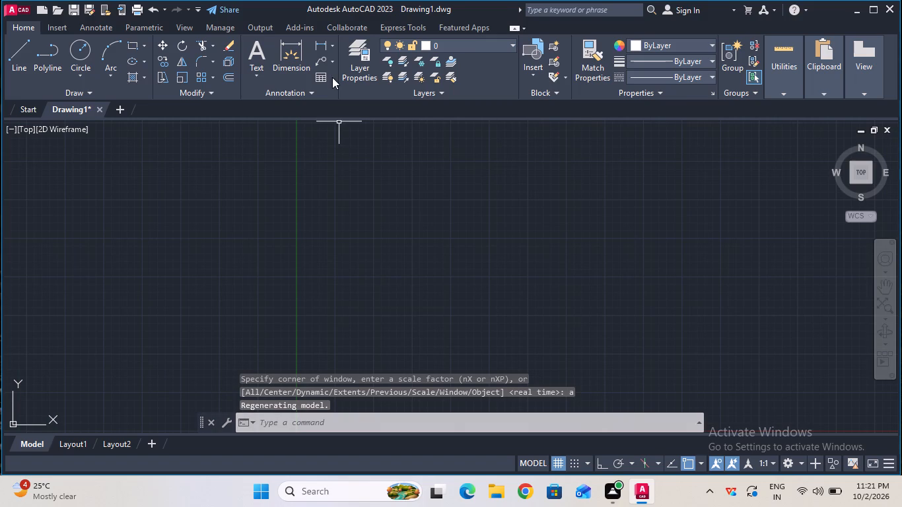
Turn on Ortho mode.
{"action": "key", "text": "F8"}
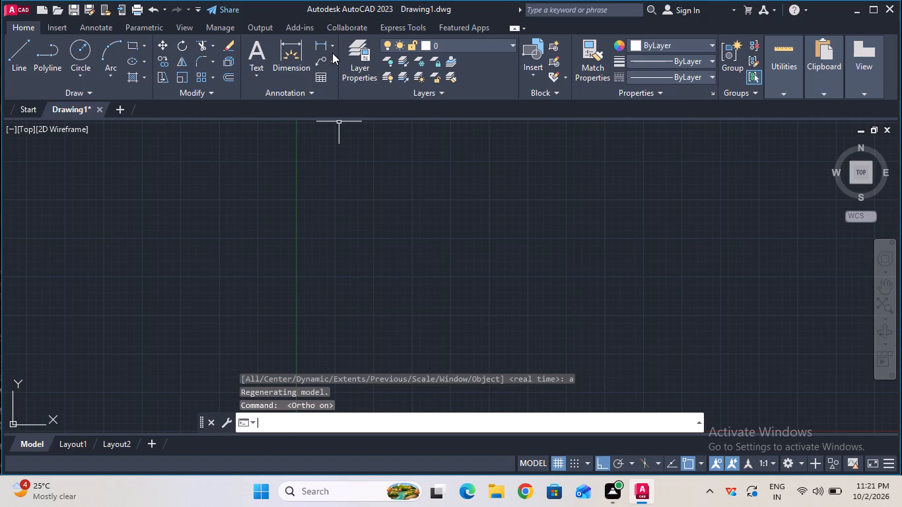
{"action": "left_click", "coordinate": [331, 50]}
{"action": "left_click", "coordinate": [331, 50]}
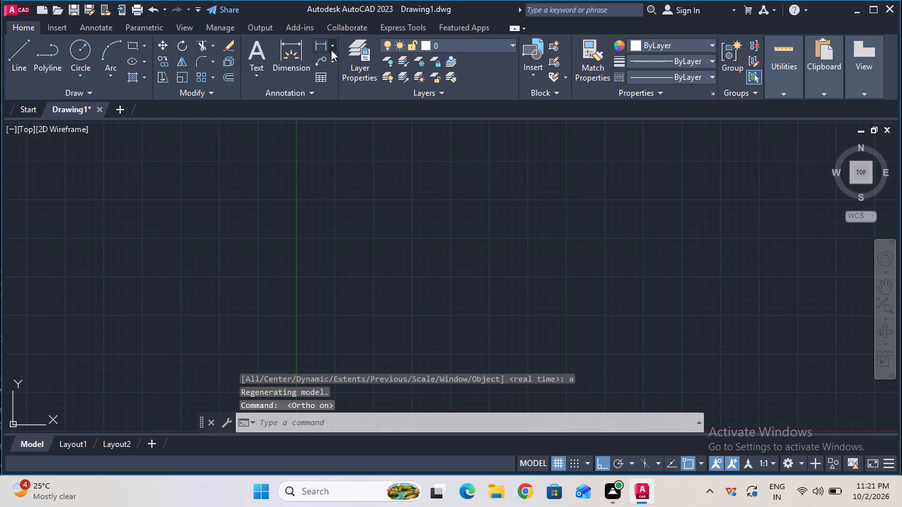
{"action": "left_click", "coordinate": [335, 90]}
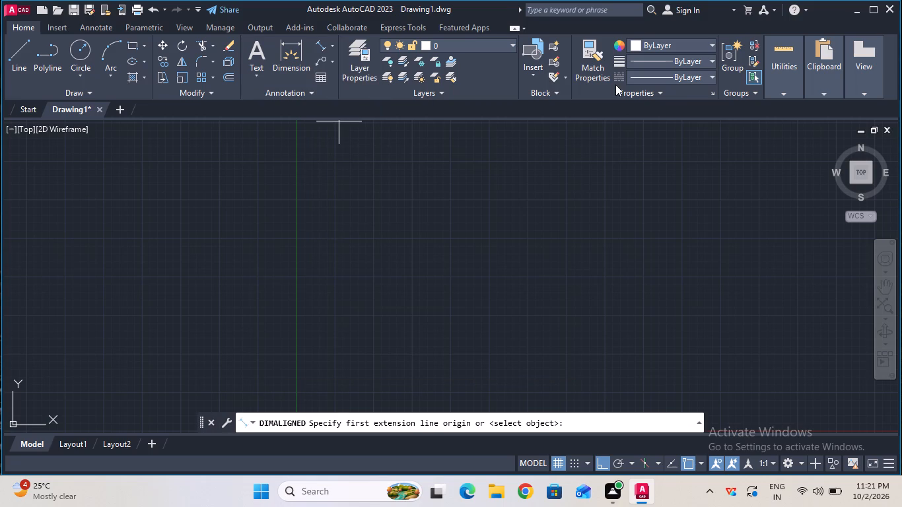
Load the CENTER linetype from acad.lin into the drawing.
{"action": "left_click", "coordinate": [636, 84]}
{"action": "left_click", "coordinate": [651, 139]}
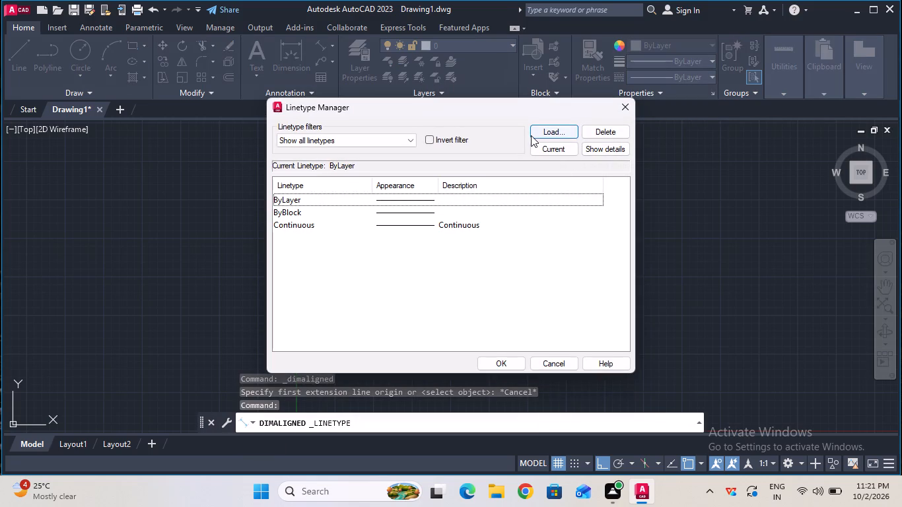
{"action": "left_click", "coordinate": [531, 135]}
{"action": "left_click_drag", "start_coordinate": [575, 217], "coordinate": [574, 217]}
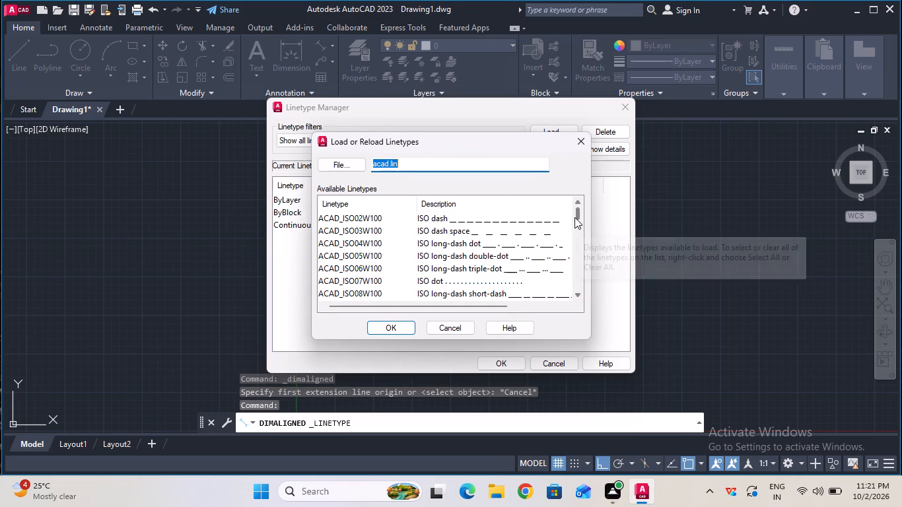
{"action": "left_click_drag", "start_coordinate": [574, 217], "coordinate": [572, 244]}
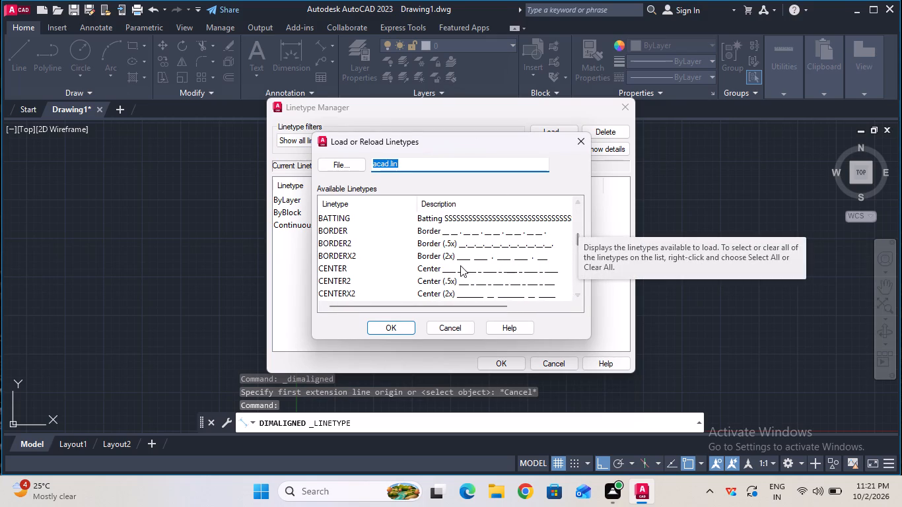
{"action": "left_click", "coordinate": [460, 265]}
{"action": "left_click", "coordinate": [378, 329]}
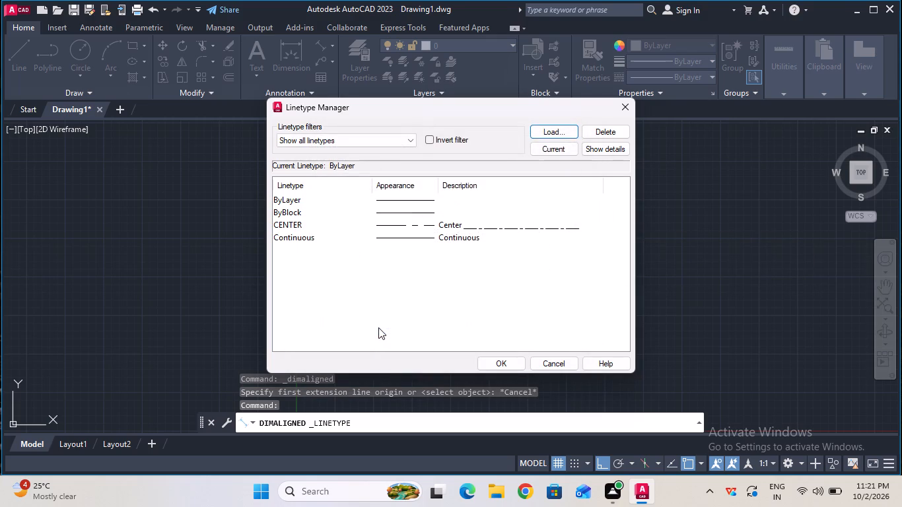
{"action": "left_click", "coordinate": [499, 360]}
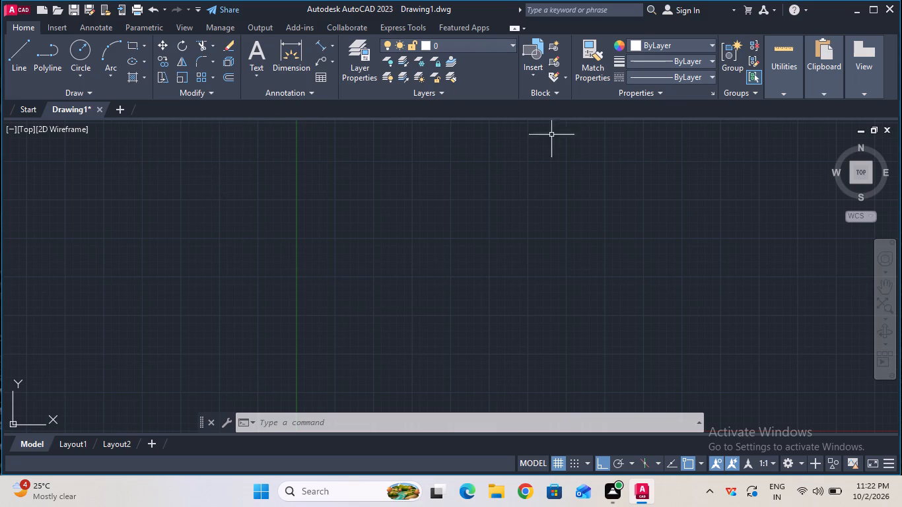
Switch on isometric drafting with the top isoplane active.
{"action": "left_click", "coordinate": [657, 463]}
{"action": "left_click", "coordinate": [652, 428]}
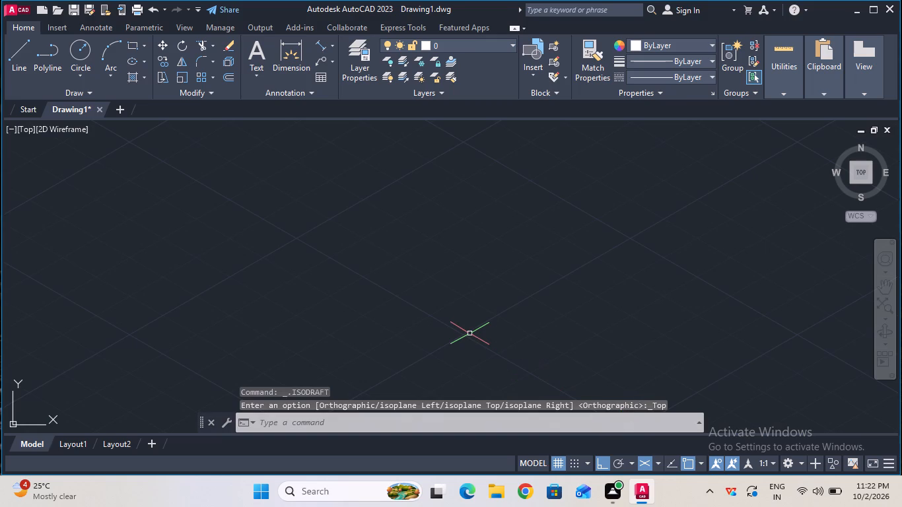
Draw a 90 mm line along the 30° isometric axis in the open drawing area.
{"action": "left_click", "coordinate": [15, 73]}
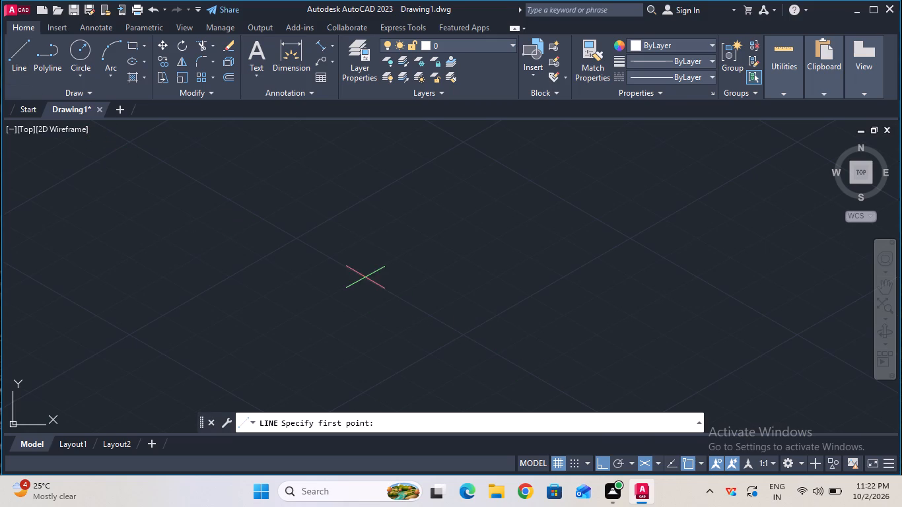
{"action": "left_click", "coordinate": [464, 334]}
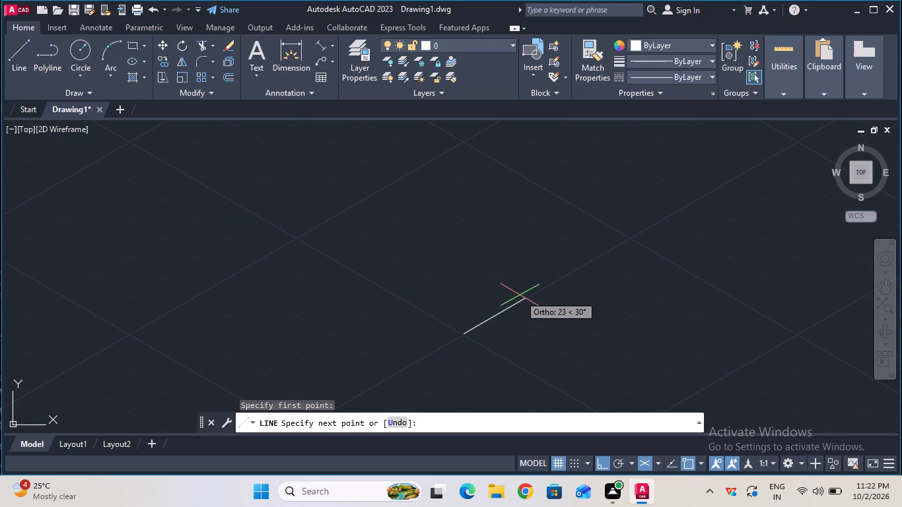
{"action": "type", "text": "90"}
{"action": "key", "text": "Return"}
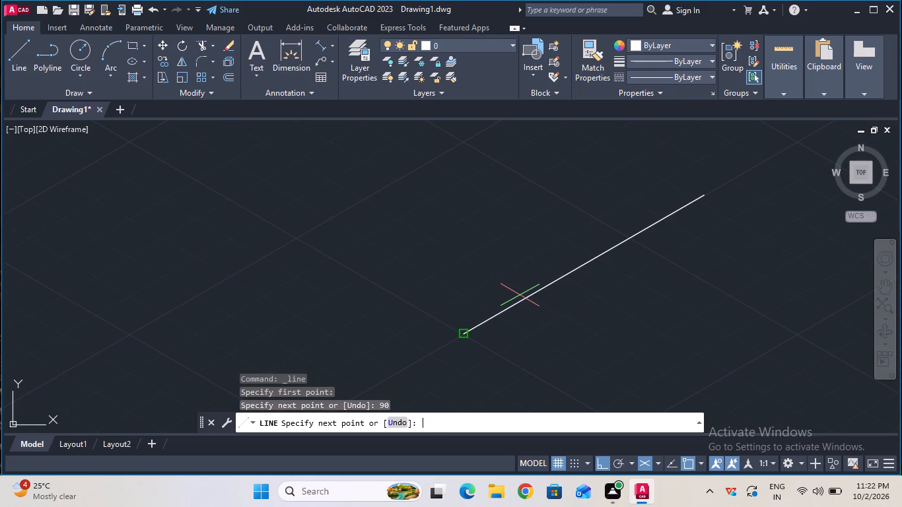
{"action": "key", "text": "Escape"}
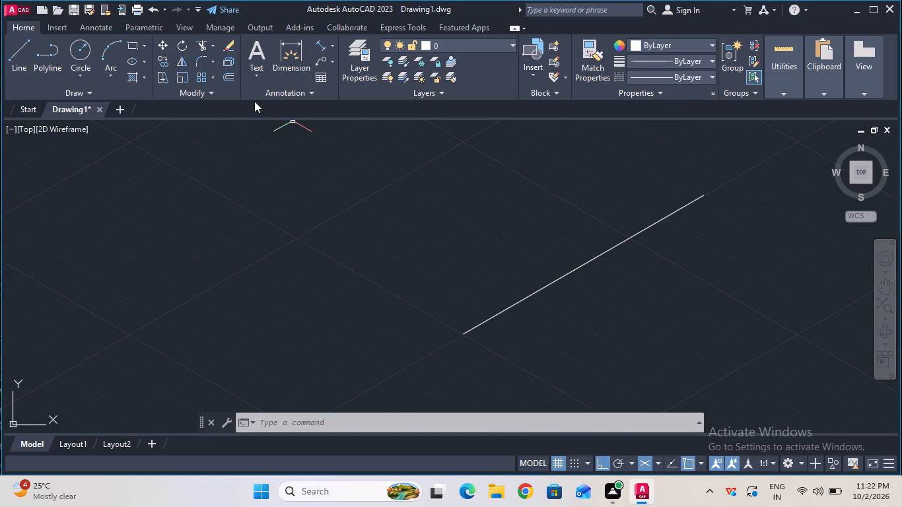
Copy the 90 mm line 20 mm vertically upward, using the right isoplane.
{"action": "left_click", "coordinate": [162, 57]}
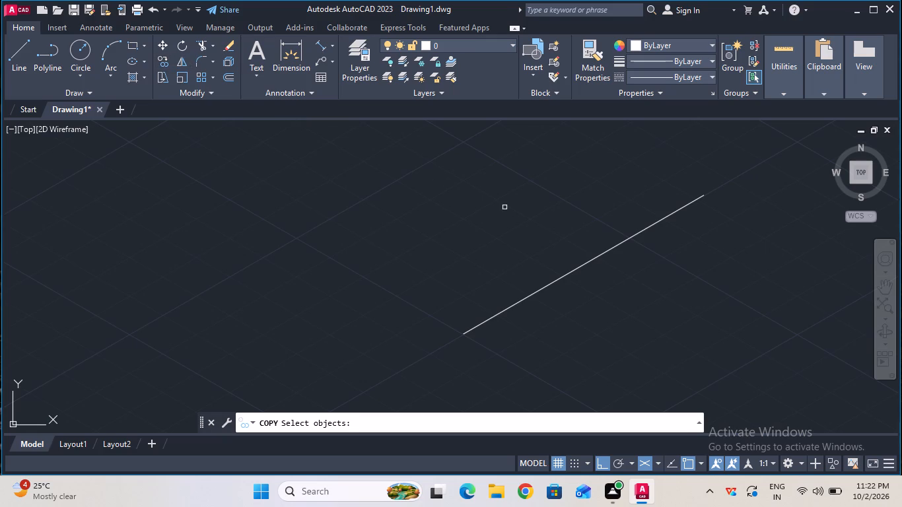
{"action": "left_click", "coordinate": [596, 256]}
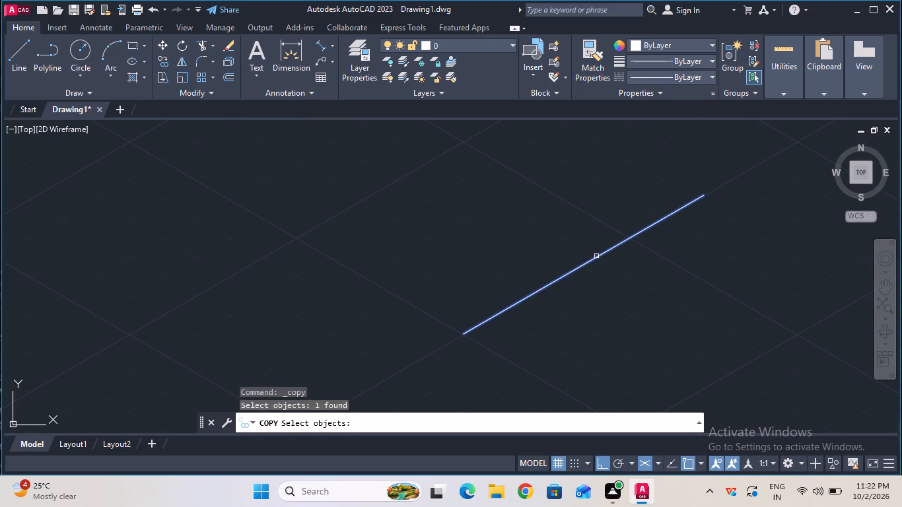
{"action": "key", "text": "Return"}
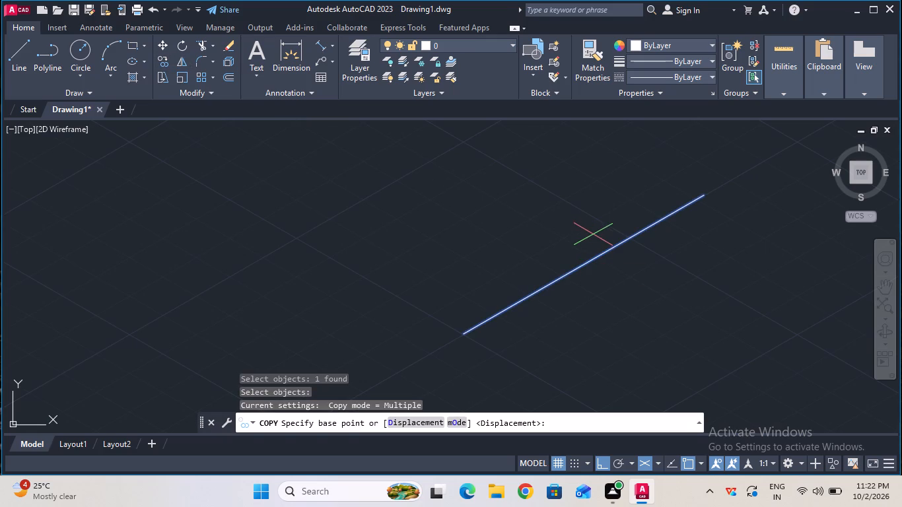
{"action": "left_click", "coordinate": [594, 257]}
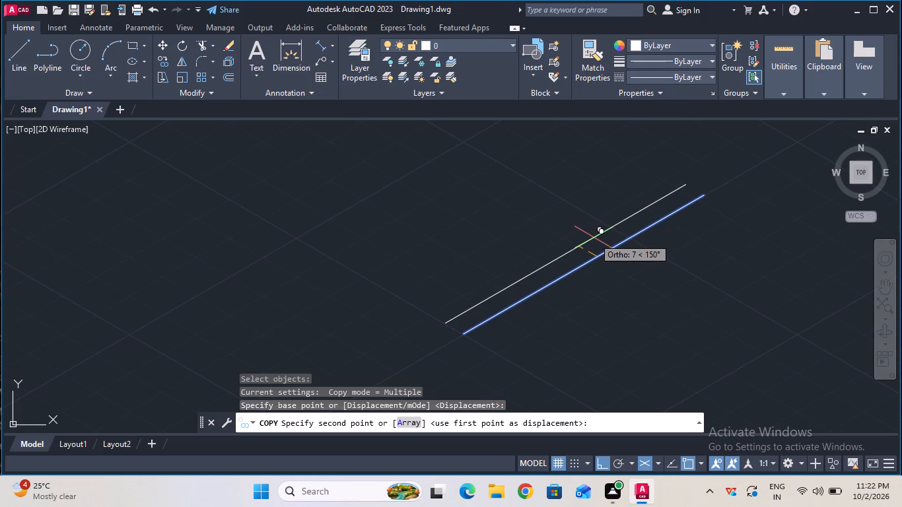
{"action": "key", "text": "F5"}
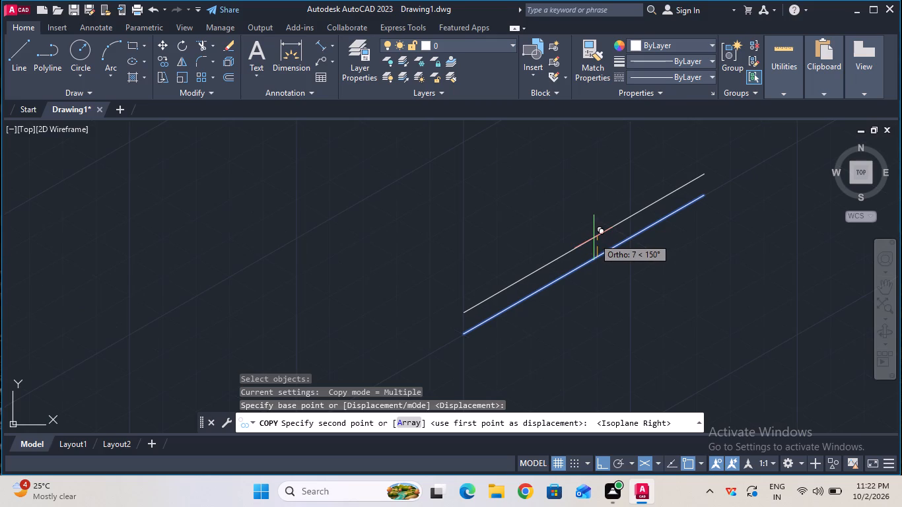
{"action": "key", "text": "2"}
{"action": "key", "text": "0"}
{"action": "key", "text": "Return"}
{"action": "key", "text": "Escape"}
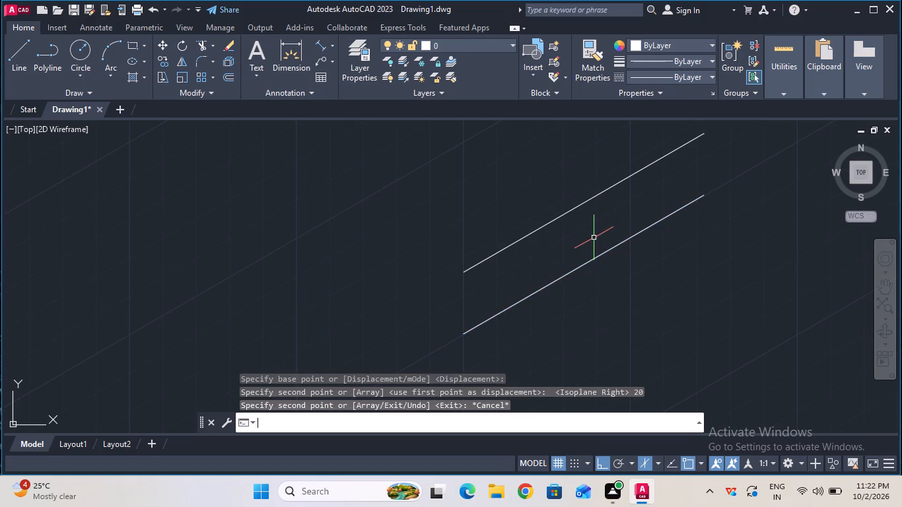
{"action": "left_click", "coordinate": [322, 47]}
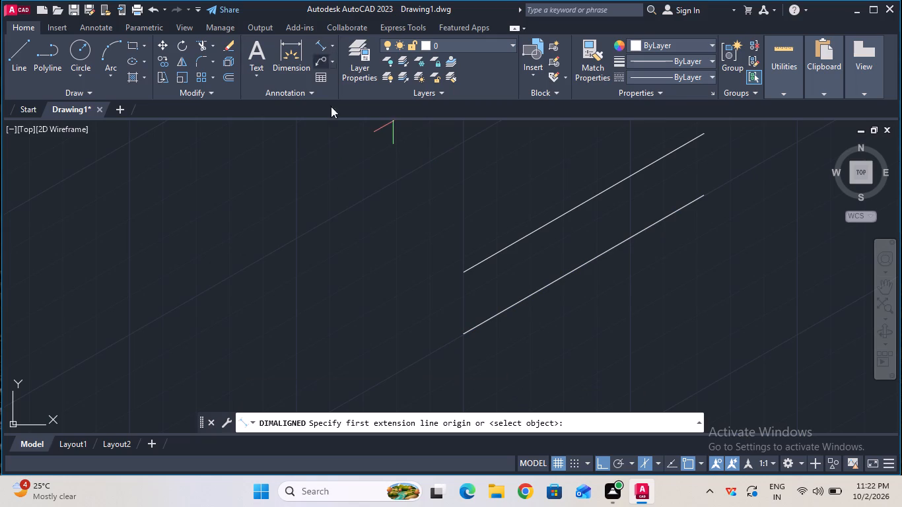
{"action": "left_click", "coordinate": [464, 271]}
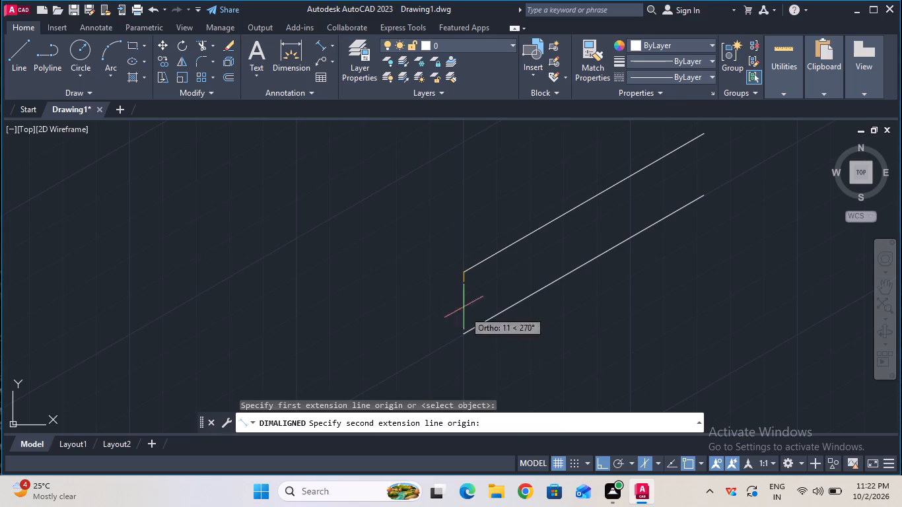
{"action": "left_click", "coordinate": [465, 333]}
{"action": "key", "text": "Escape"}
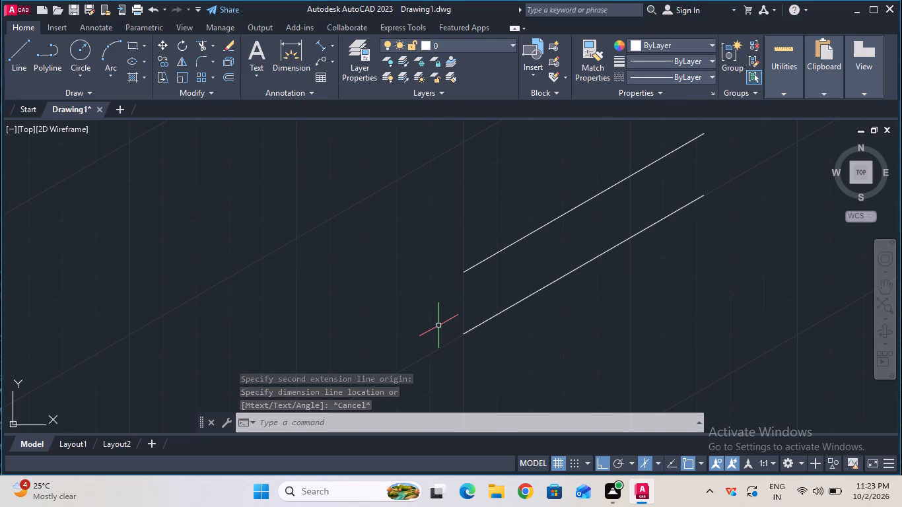
Draw a 40 mm CENTER-linetype line from the upper line's lower end along the 150° axis, using the left isoplane.
{"action": "scroll", "coordinate": [739, 310], "scroll_direction": "down", "scroll_amount": 1, "text": "ctrl"}
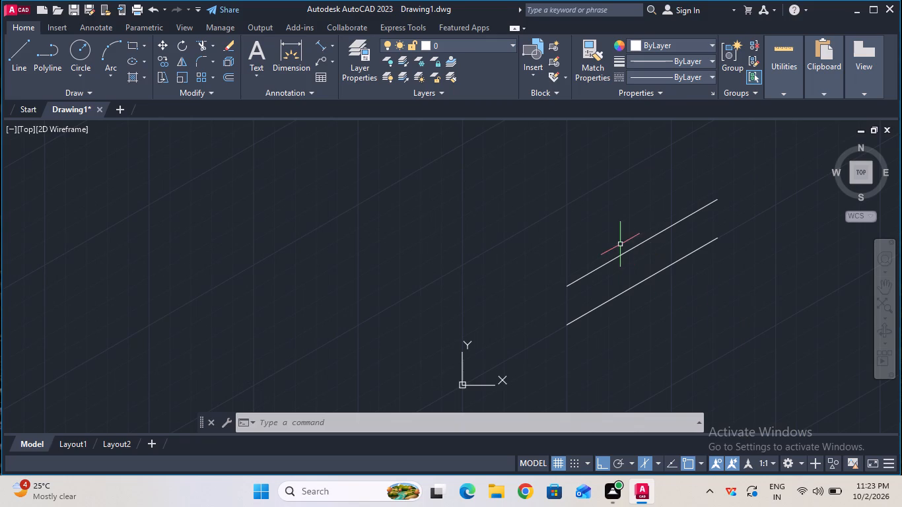
{"action": "left_click", "coordinate": [670, 71]}
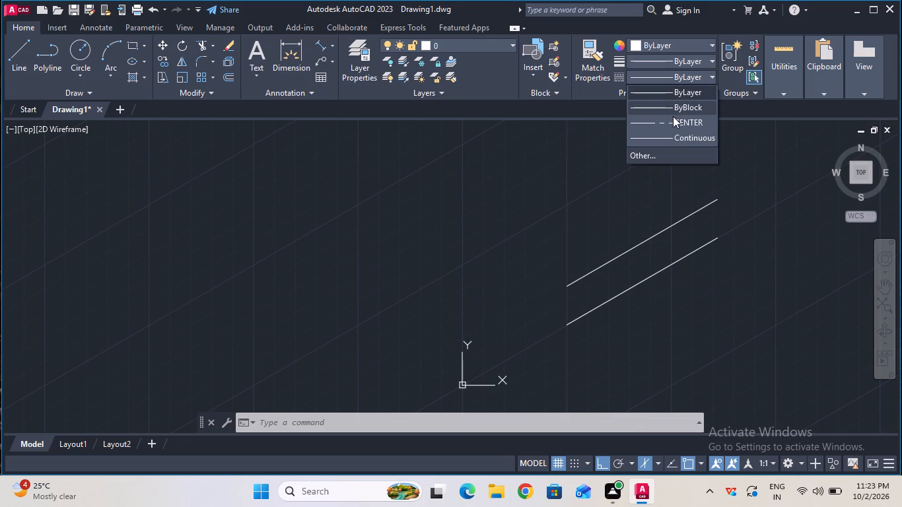
{"action": "left_click", "coordinate": [674, 120]}
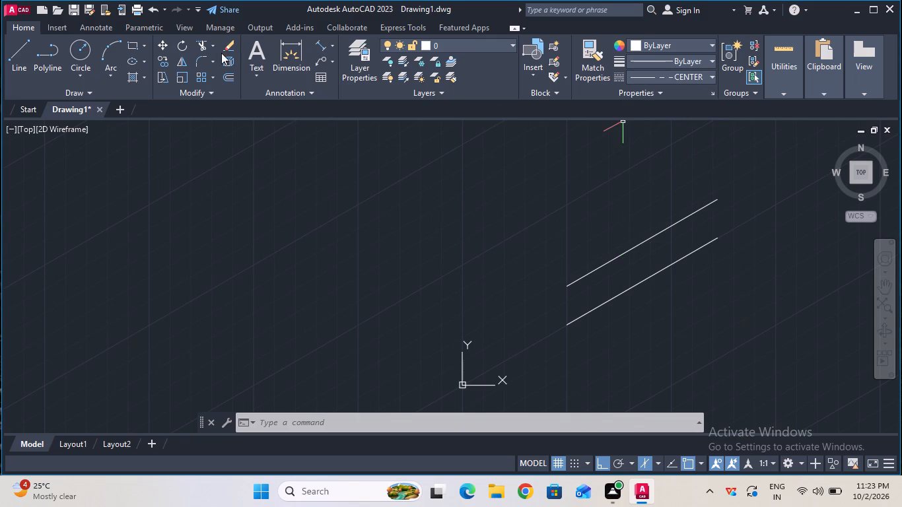
{"action": "left_click", "coordinate": [22, 53]}
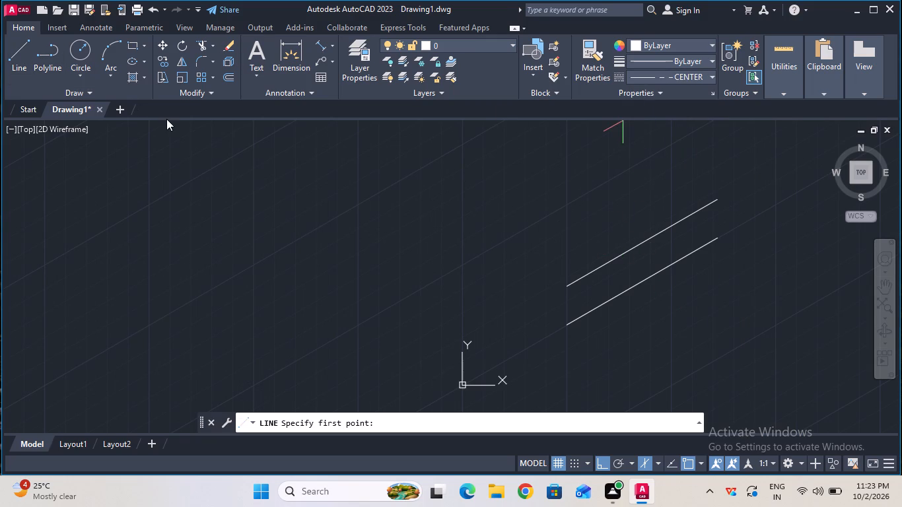
{"action": "left_click", "coordinate": [566, 285]}
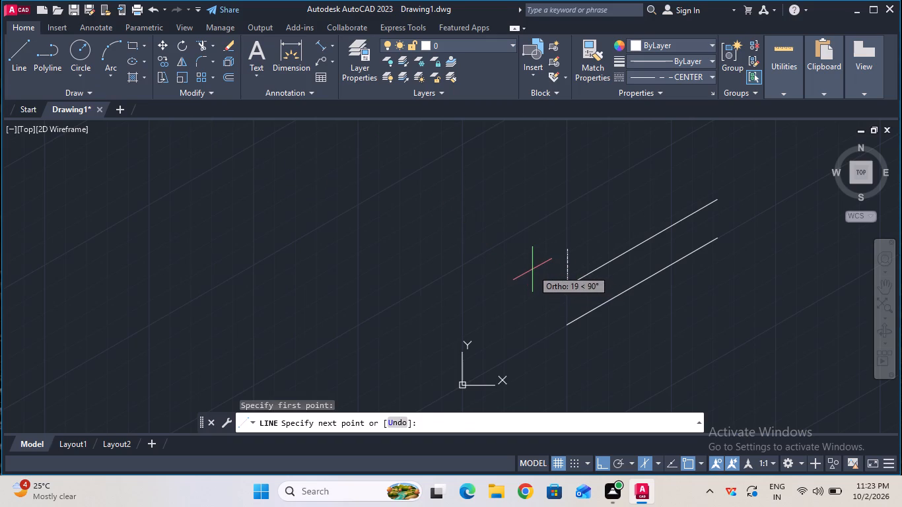
{"action": "key", "text": "F5"}
{"action": "type", "text": "40"}
{"action": "key", "text": "Return"}
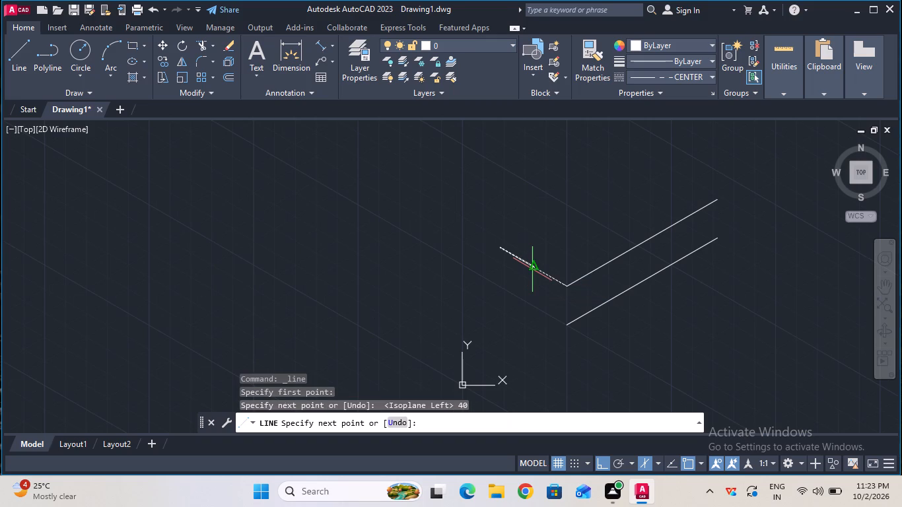
{"action": "key", "text": "Escape"}
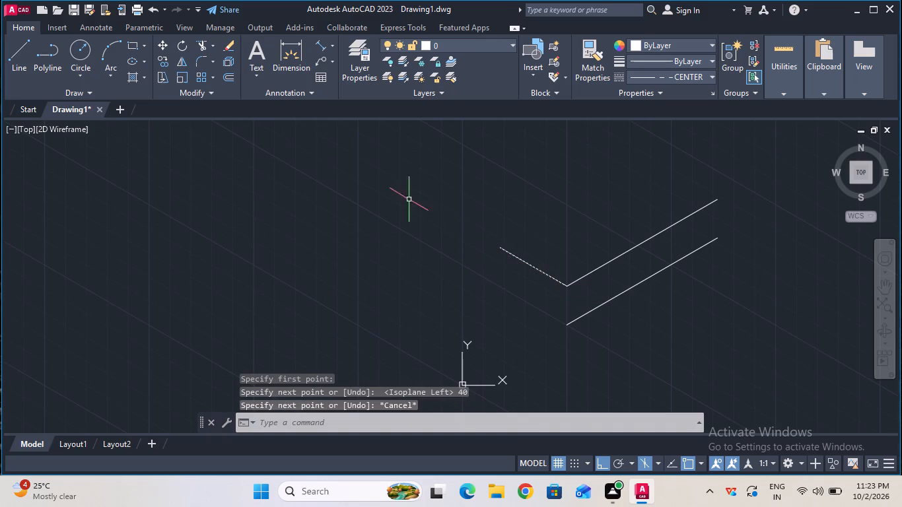
Draw a 20 mm radius isocircle centred on the centre line's midpoint, using the ByBlock linetype and the top isoplane.
{"action": "type", "text": "ell"}
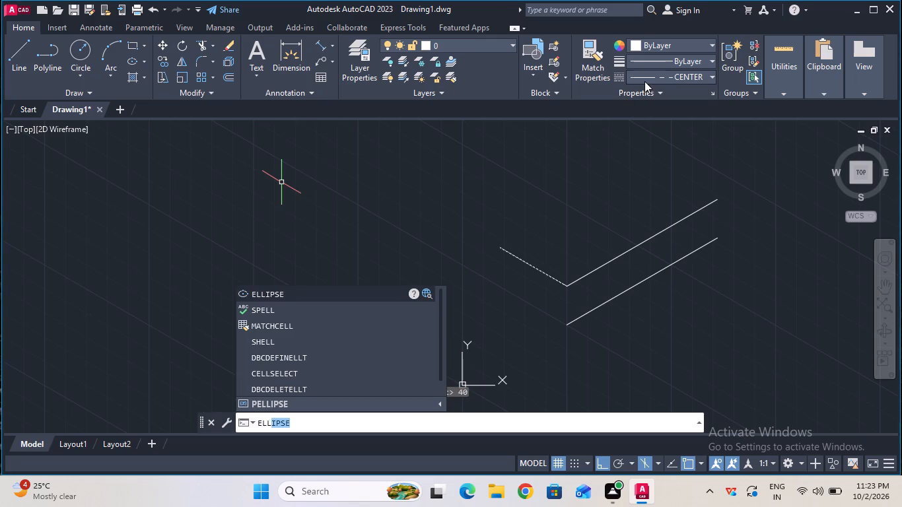
{"action": "left_click", "coordinate": [646, 79]}
{"action": "left_click", "coordinate": [646, 82]}
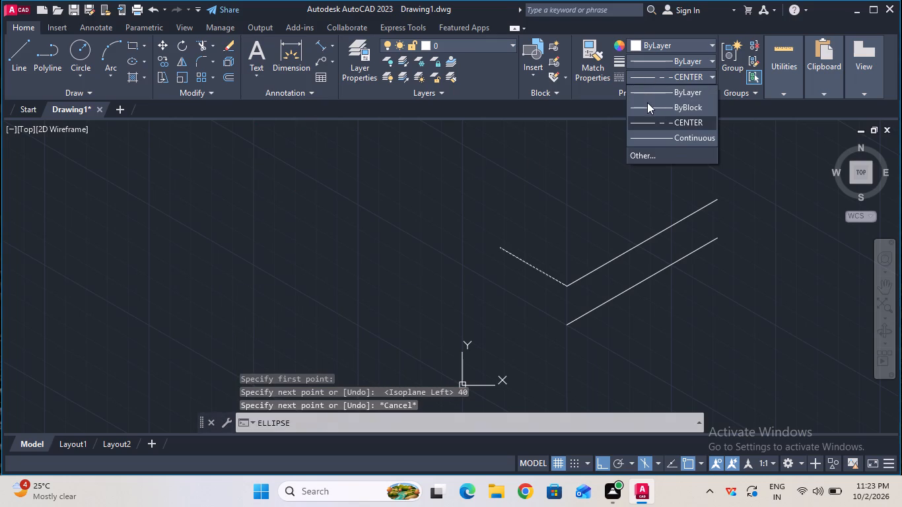
{"action": "left_click", "coordinate": [647, 107]}
{"action": "type", "text": "ell"}
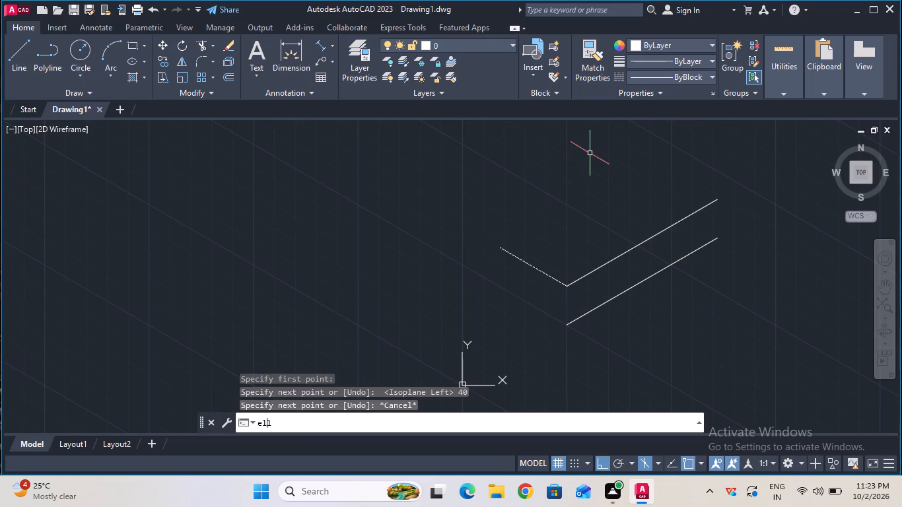
{"action": "left_click", "coordinate": [383, 290]}
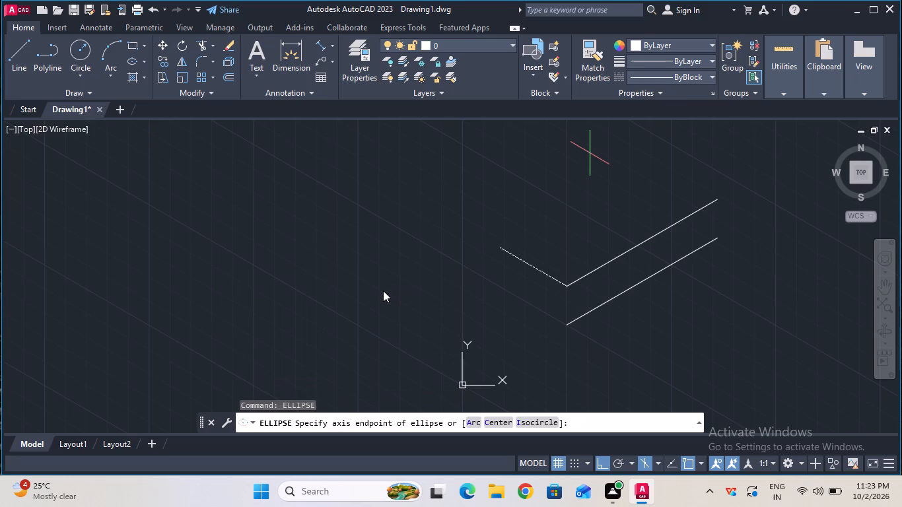
{"action": "left_click", "coordinate": [525, 420]}
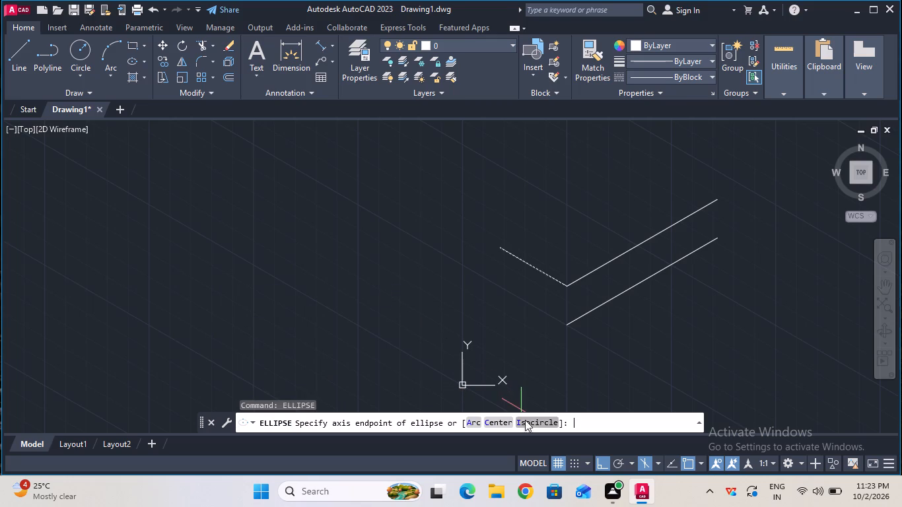
{"action": "left_click", "coordinate": [532, 269]}
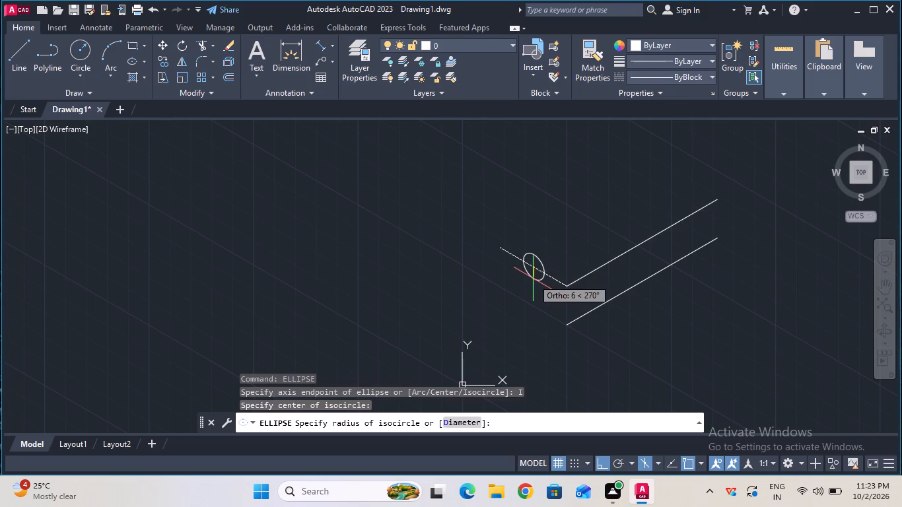
{"action": "key", "text": "F5"}
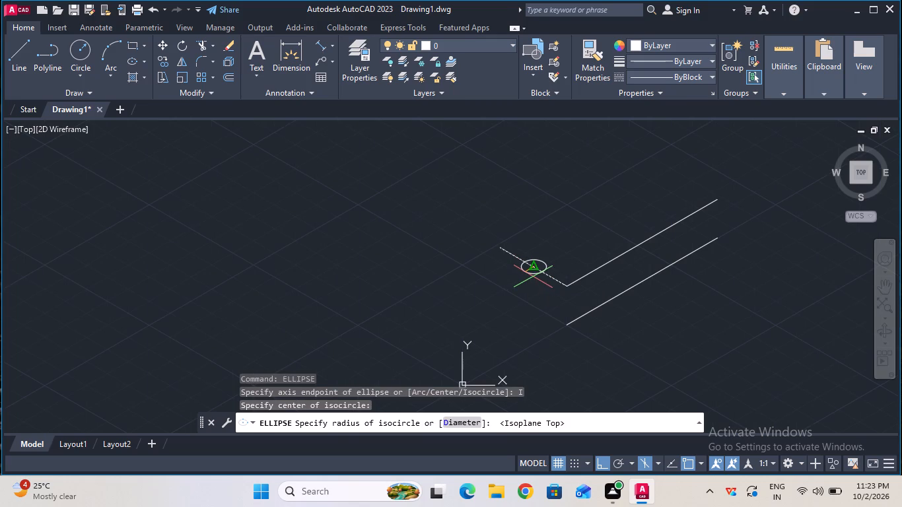
{"action": "type", "text": "20"}
{"action": "key", "text": "Return"}
{"action": "key", "text": "Escape"}
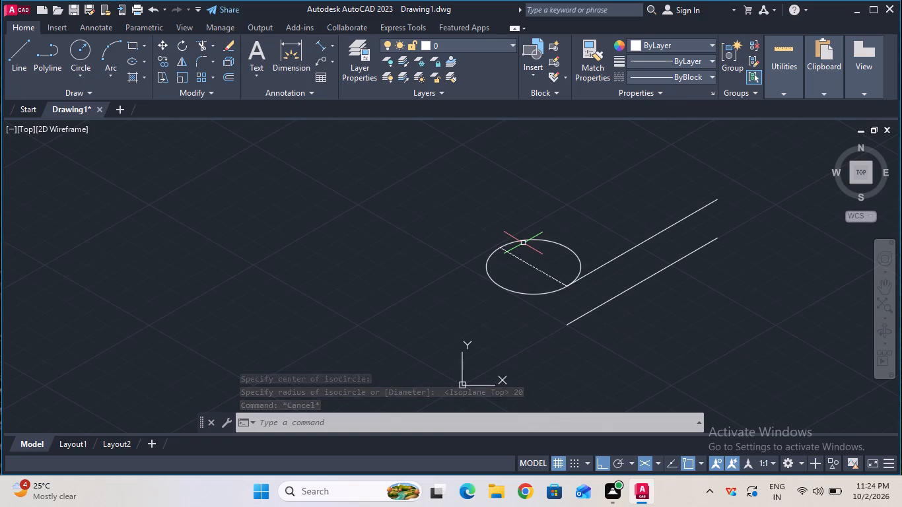
Copy the isocircle 20 mm vertically downward from its centre, using the right isoplane.
{"action": "left_click", "coordinate": [160, 54]}
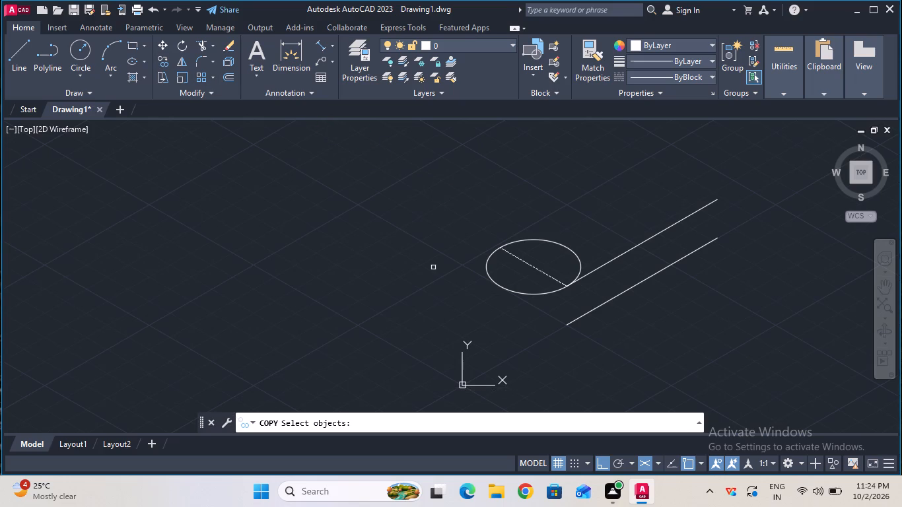
{"action": "left_click", "coordinate": [491, 278]}
{"action": "key", "text": "Return"}
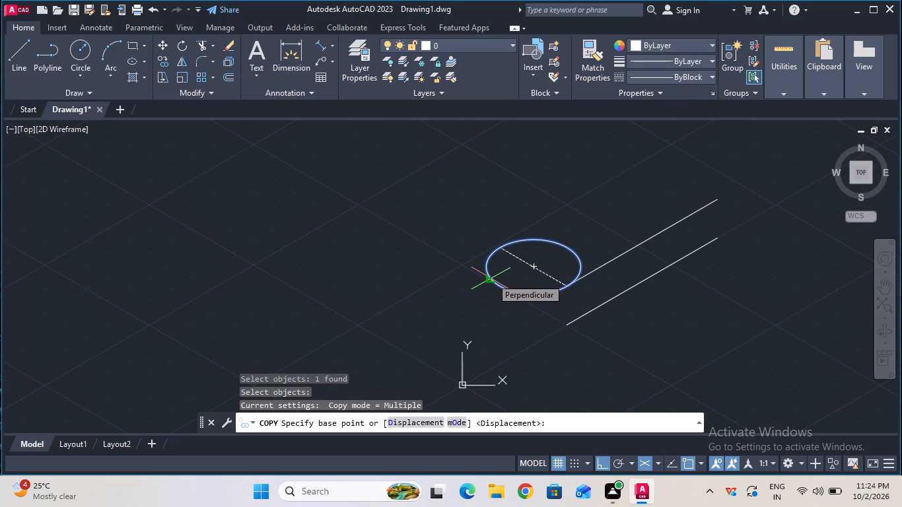
{"action": "left_click", "coordinate": [532, 265]}
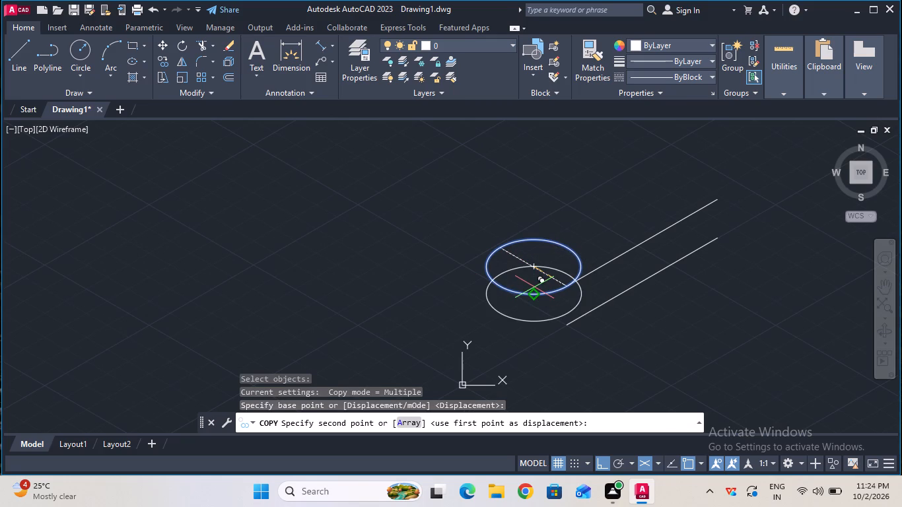
{"action": "key", "text": "F5"}
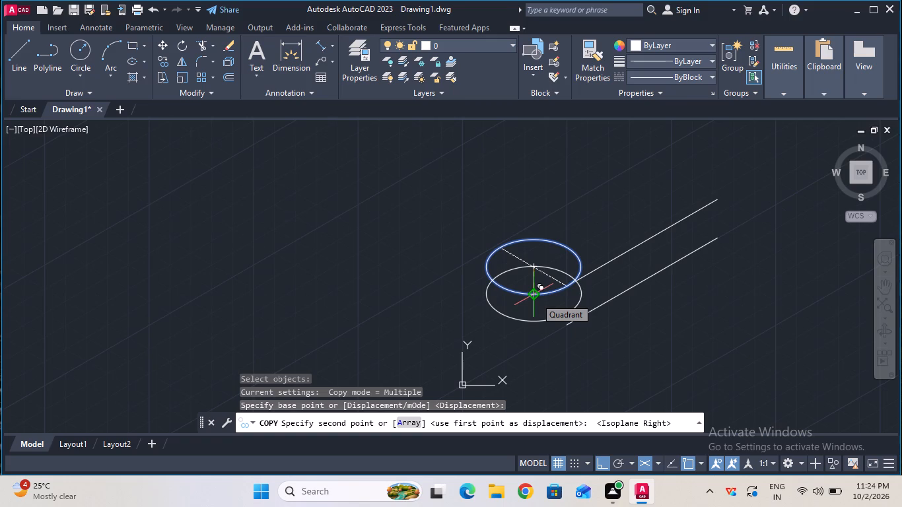
{"action": "key", "text": "2"}
{"action": "key", "text": "0"}
{"action": "key", "text": "Return"}
{"action": "key", "text": "Escape"}
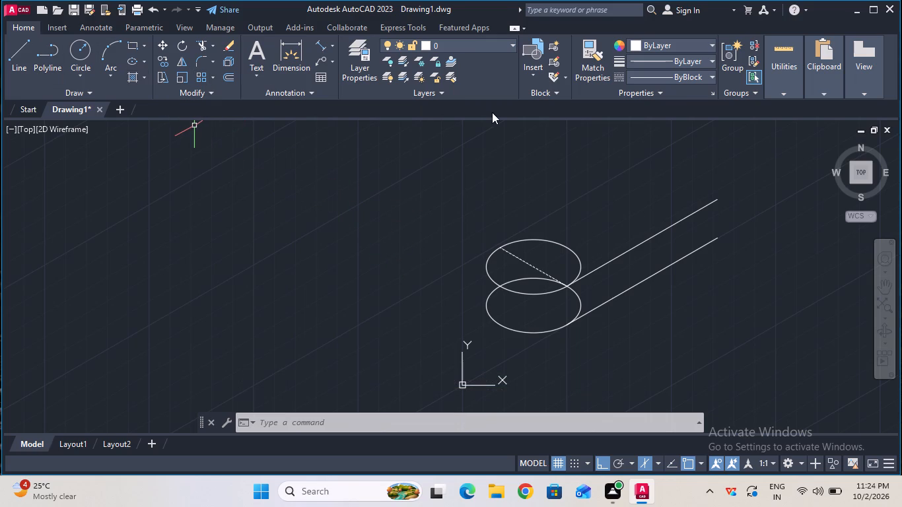
Draw a vertical CENTER-linetype line joining the midpoints of the lower and upper 90 mm lines.
{"action": "left_click", "coordinate": [671, 76]}
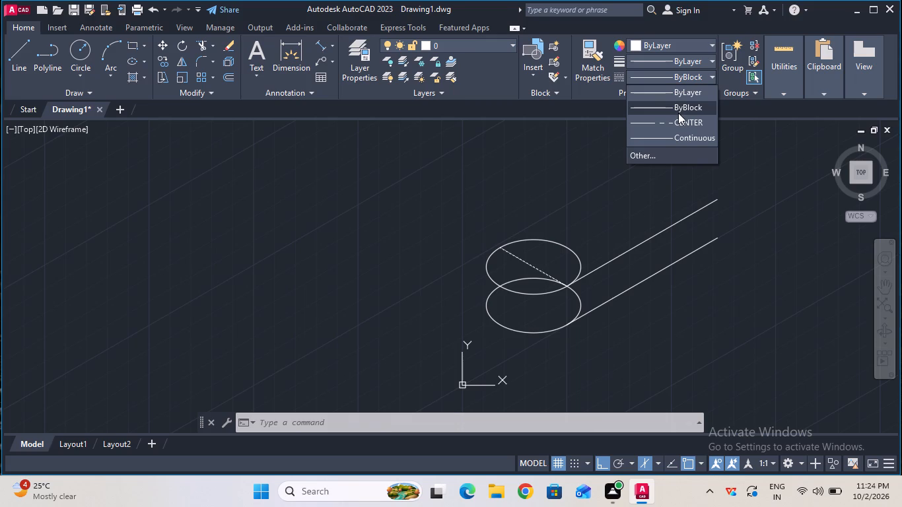
{"action": "left_click", "coordinate": [679, 121]}
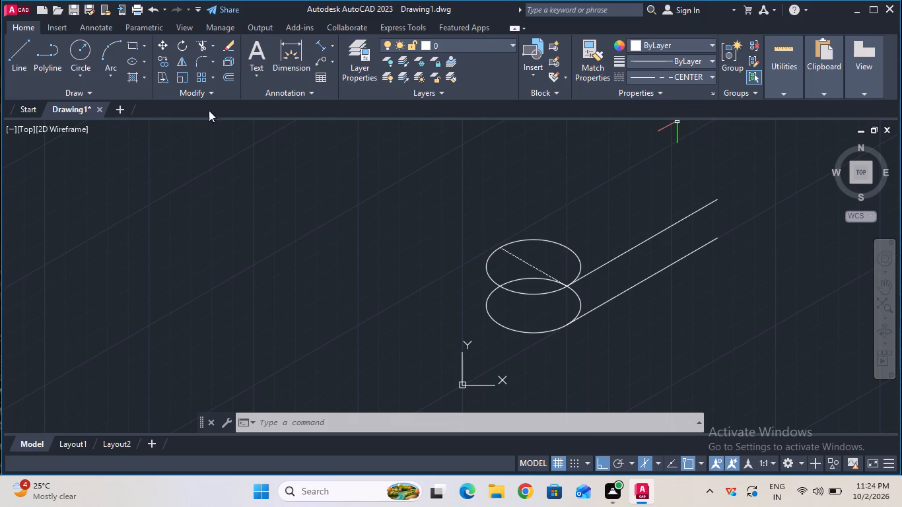
{"action": "left_click", "coordinate": [30, 73]}
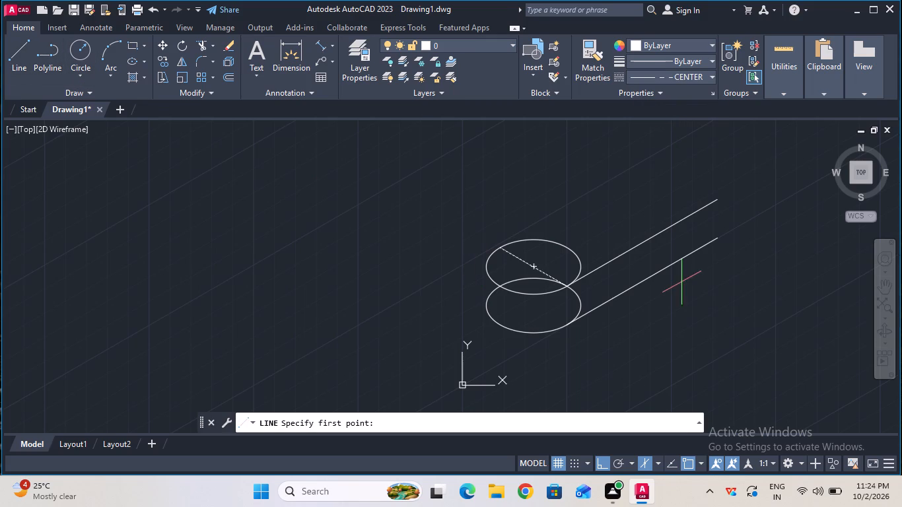
{"action": "left_click", "coordinate": [642, 281]}
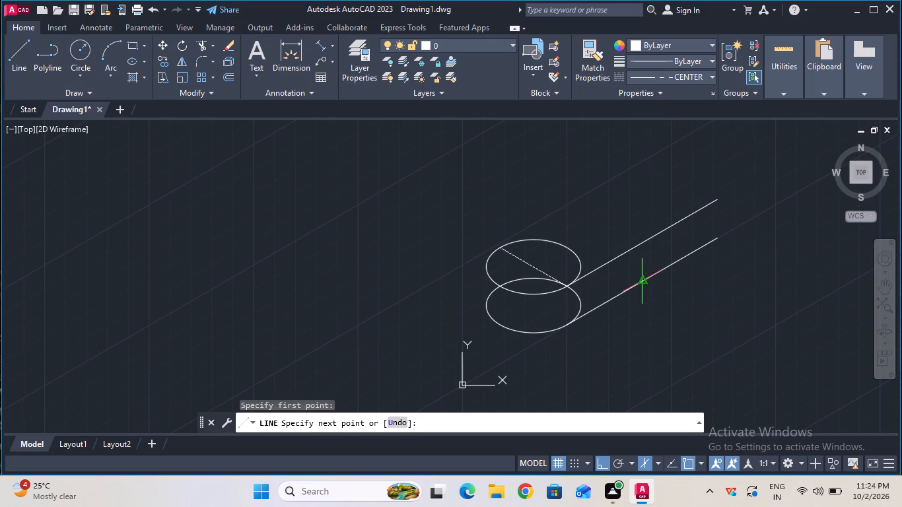
{"action": "left_click", "coordinate": [642, 242]}
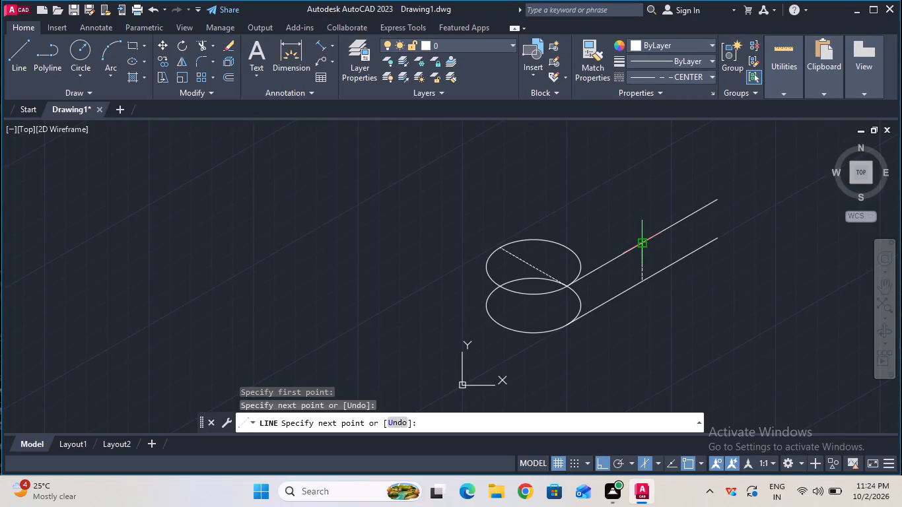
{"action": "key", "text": "Escape"}
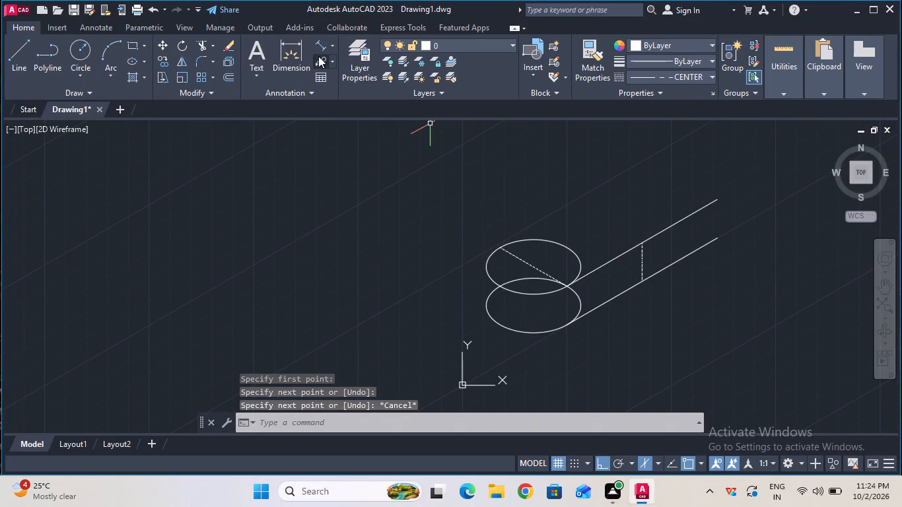
Check the aligned distance from the lower 90 mm line's lower end to its midpoint without placing a dimension.
{"action": "left_click", "coordinate": [316, 48]}
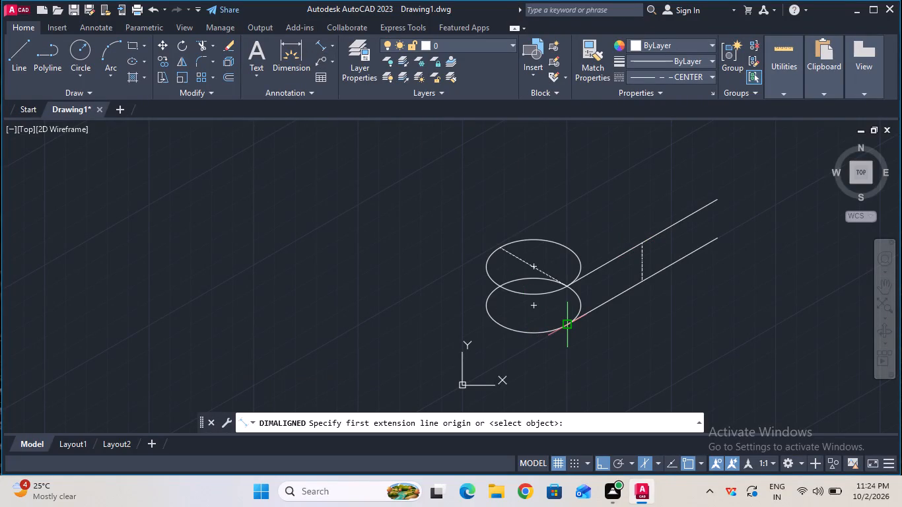
{"action": "left_click", "coordinate": [569, 323]}
{"action": "left_click", "coordinate": [646, 279]}
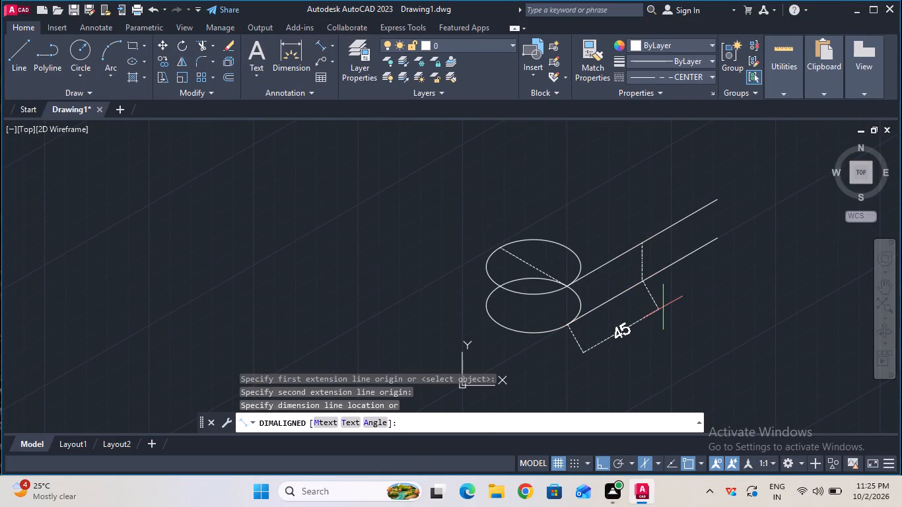
{"action": "key", "text": "Escape"}
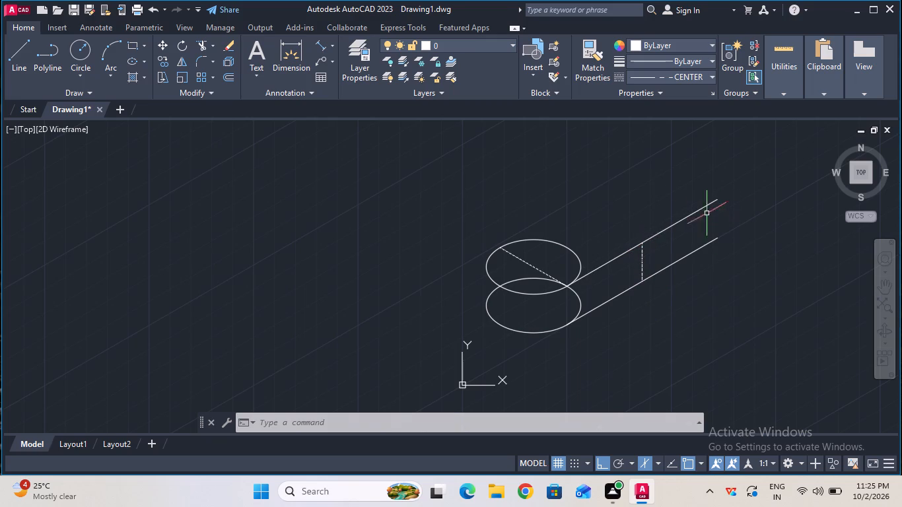
Draw a 30 mm vertical line upward from the upper 90 mm line's midpoint, using the ByBlock linetype.
{"action": "left_click", "coordinate": [683, 76]}
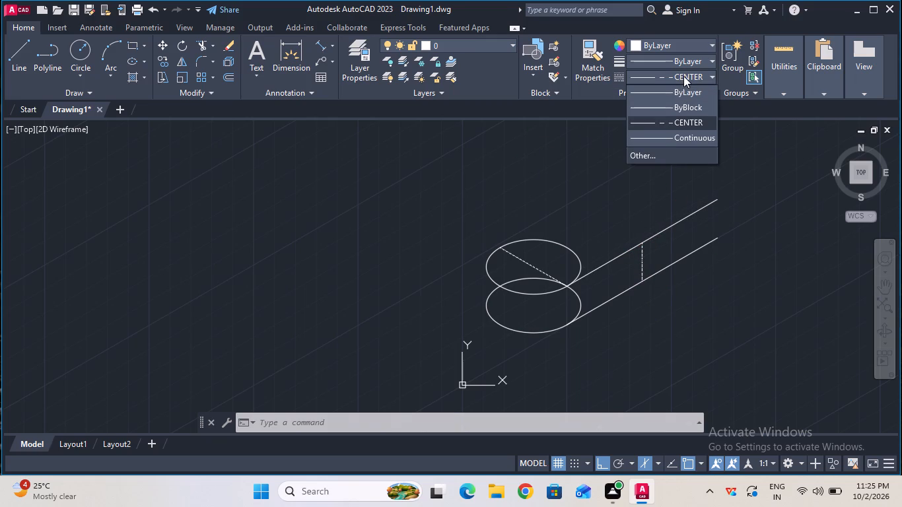
{"action": "left_click", "coordinate": [692, 104]}
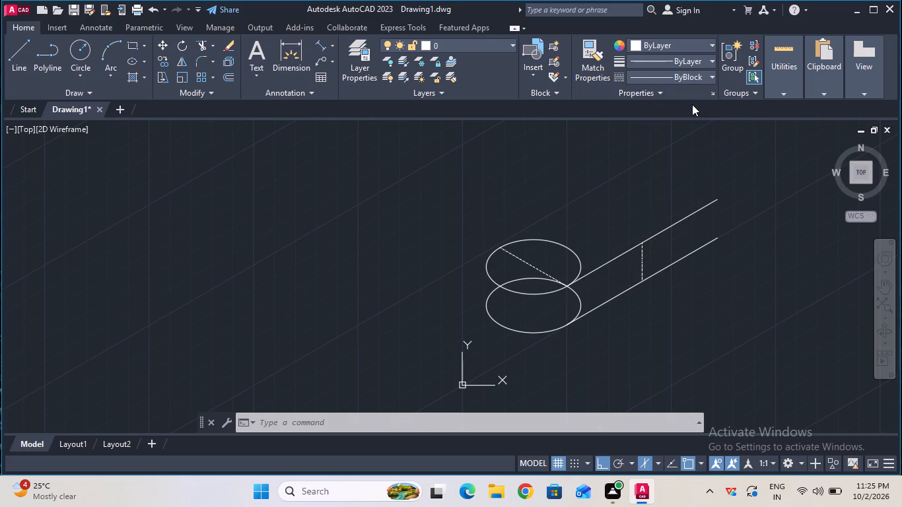
{"action": "left_click", "coordinate": [22, 80]}
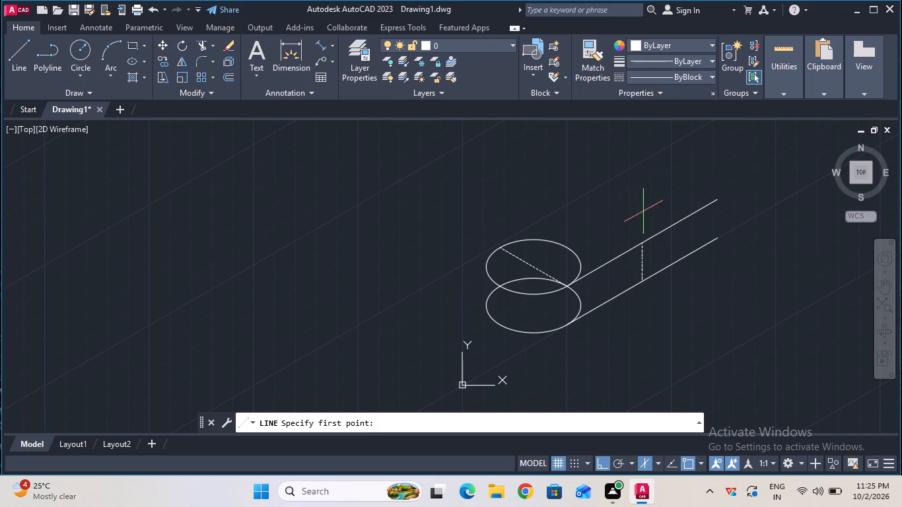
{"action": "left_click", "coordinate": [644, 243]}
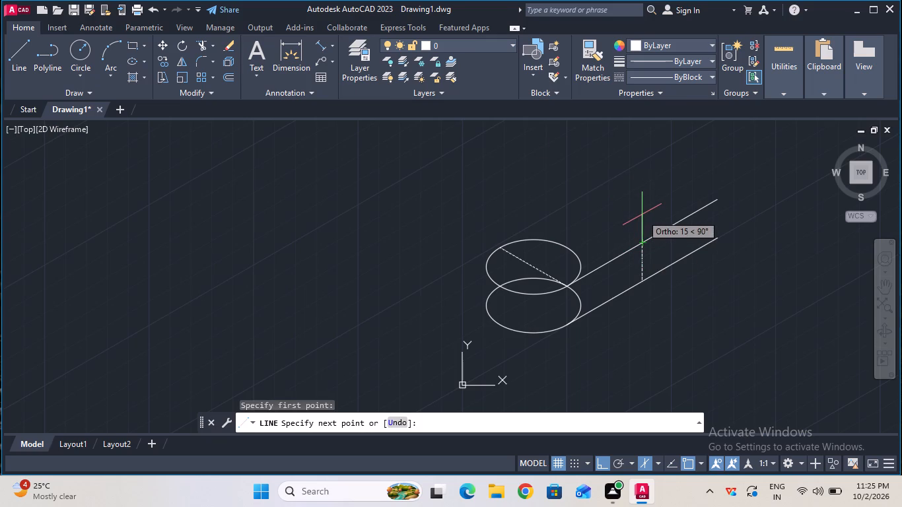
{"action": "key", "text": "3"}
{"action": "key", "text": "0"}
{"action": "key", "text": "Return"}
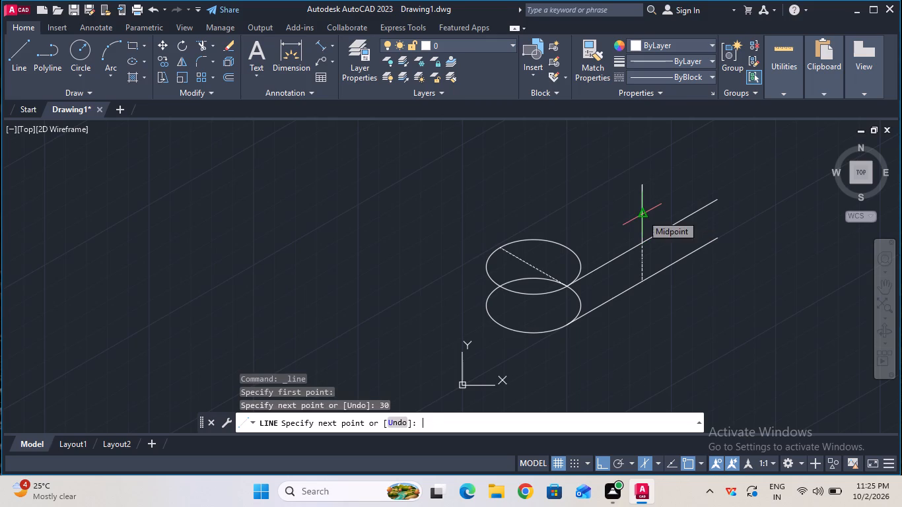
{"action": "key", "text": "Escape"}
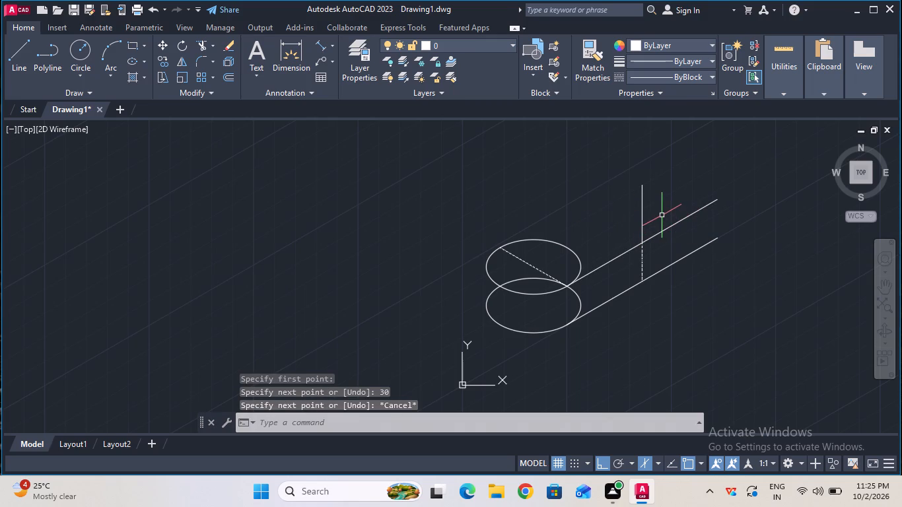
Copy the central 30 mm upright 15 mm along the 30° isometric axis toward the isocircles.
{"action": "left_click", "coordinate": [215, 42]}
{"action": "left_click", "coordinate": [214, 42]}
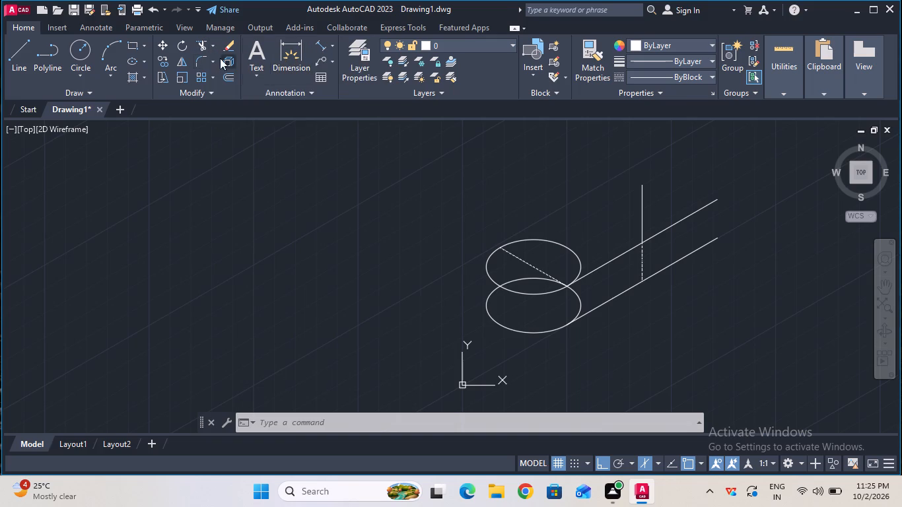
{"action": "left_click", "coordinate": [169, 64]}
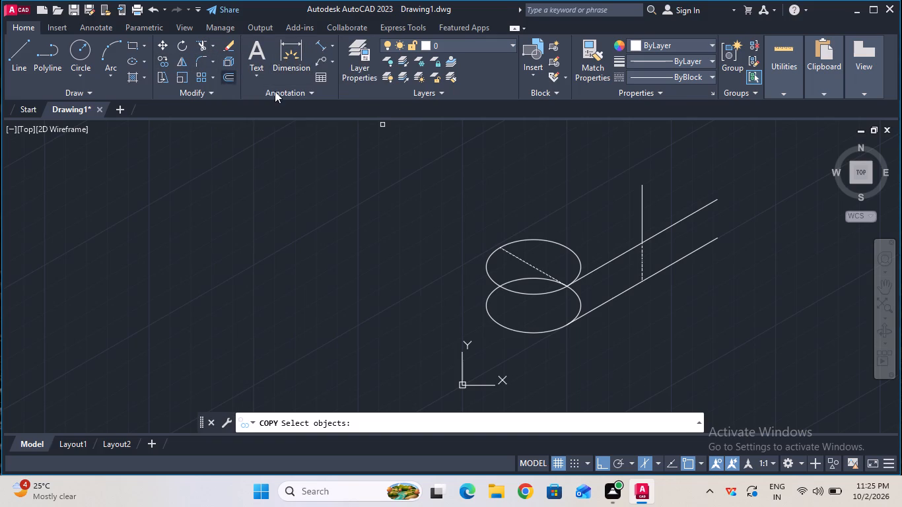
{"action": "left_click", "coordinate": [643, 216]}
{"action": "key", "text": "Return"}
{"action": "left_click", "coordinate": [642, 216]}
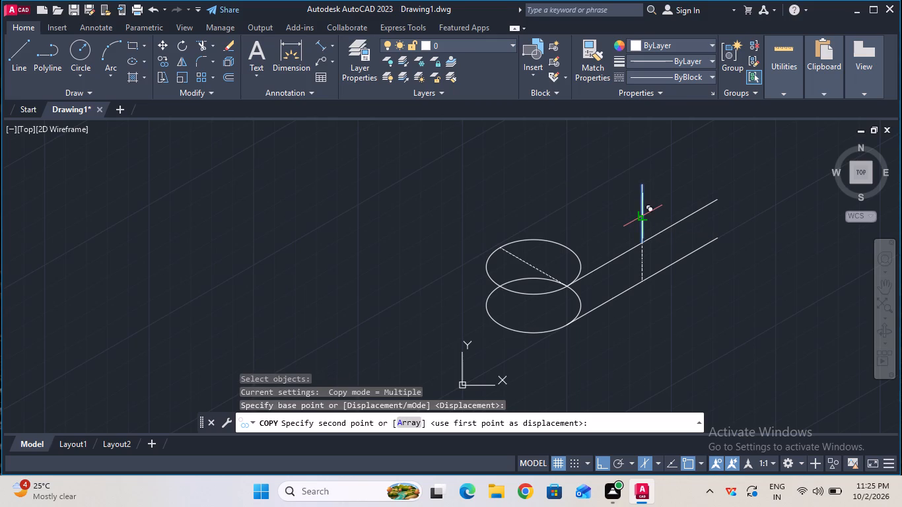
{"action": "type", "text": "15"}
{"action": "key", "text": "Return"}
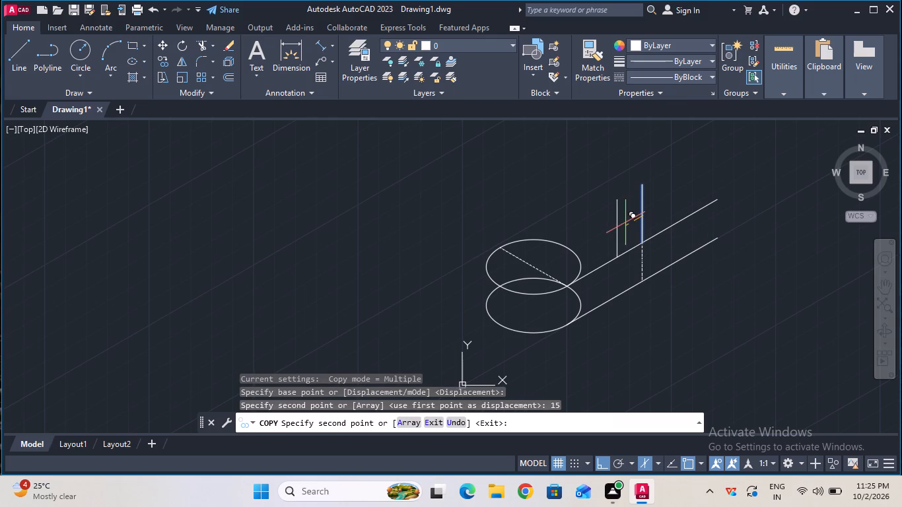
{"action": "key", "text": "Escape"}
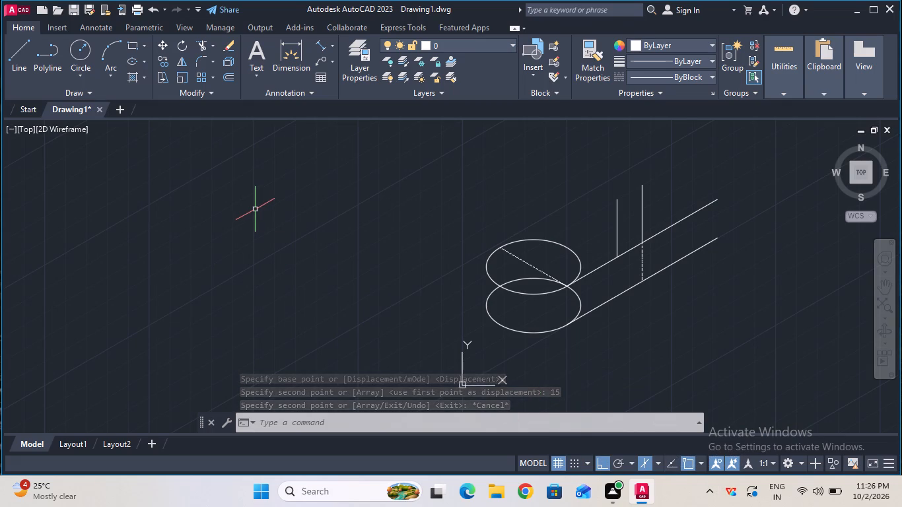
Copy the central 30 mm upright 15 mm along the 30° isometric axis away from the isocircles.
{"action": "left_click", "coordinate": [160, 65]}
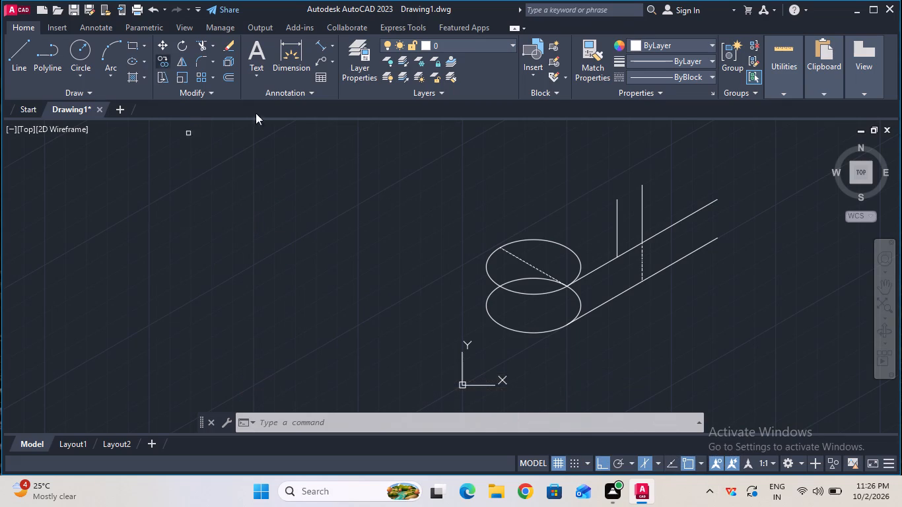
{"action": "left_click", "coordinate": [642, 221]}
{"action": "key", "text": "Return"}
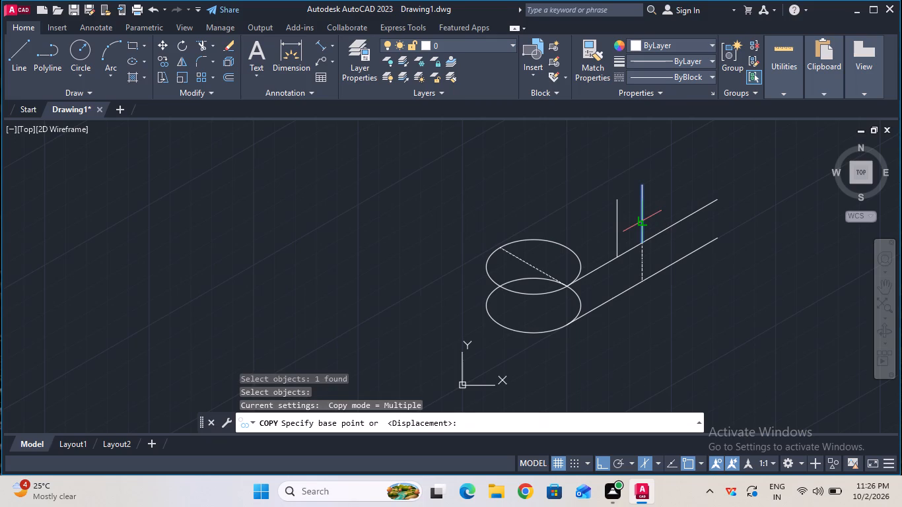
{"action": "left_click", "coordinate": [642, 213]}
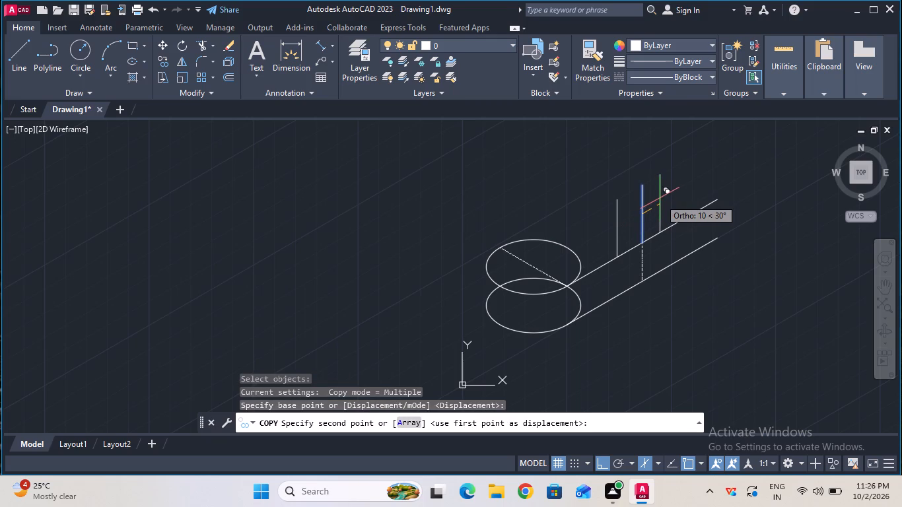
{"action": "type", "text": "15"}
{"action": "key", "text": "Return"}
{"action": "key", "text": "Escape"}
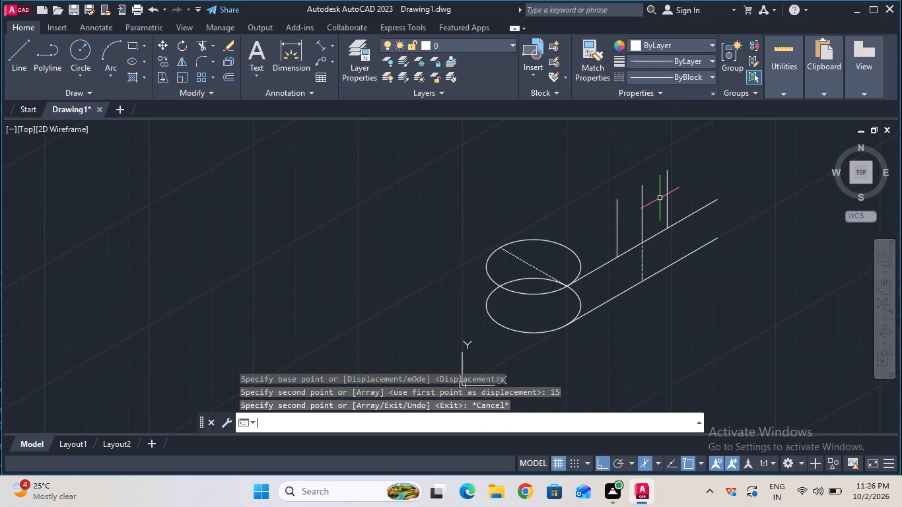
Draw a 90 mm line at 30° from the back end of the upper isocircle's dashed diameter, parallel to the front edges.
{"action": "left_click", "coordinate": [24, 60]}
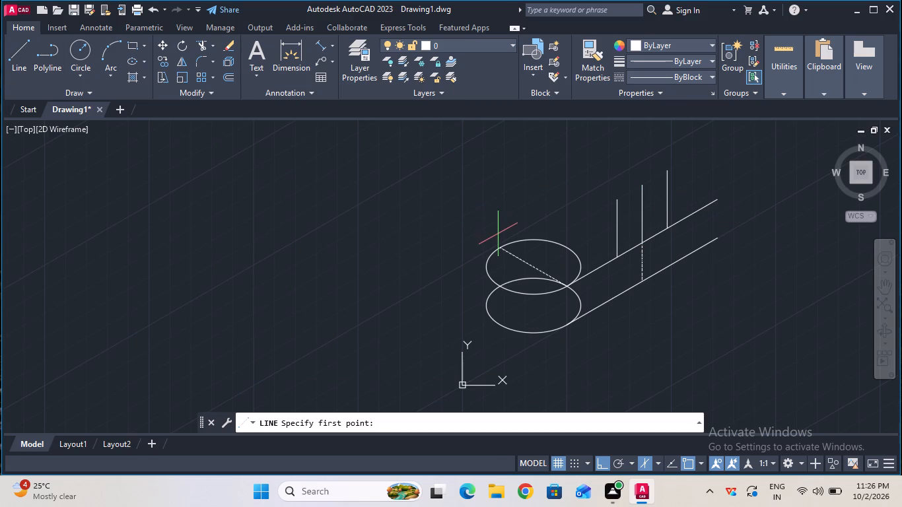
{"action": "left_click", "coordinate": [499, 246]}
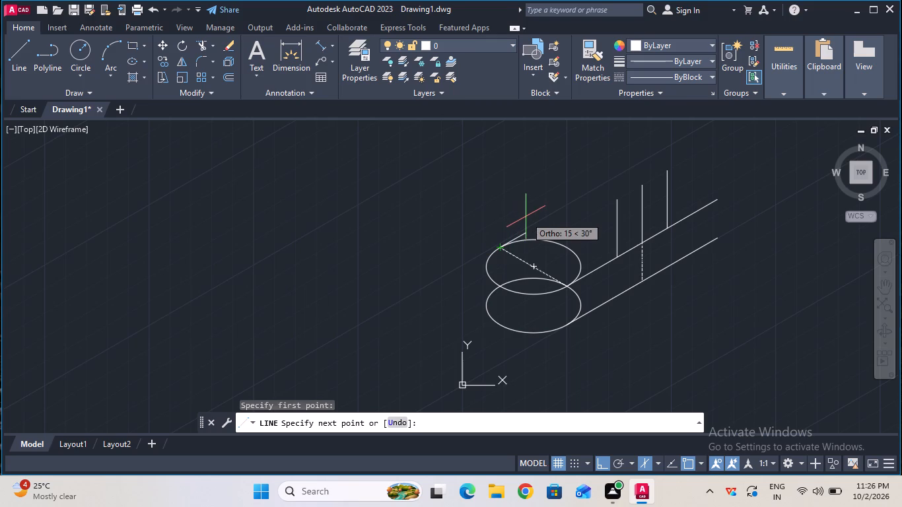
{"action": "type", "text": "90"}
{"action": "key", "text": "Return"}
{"action": "key", "text": "Escape"}
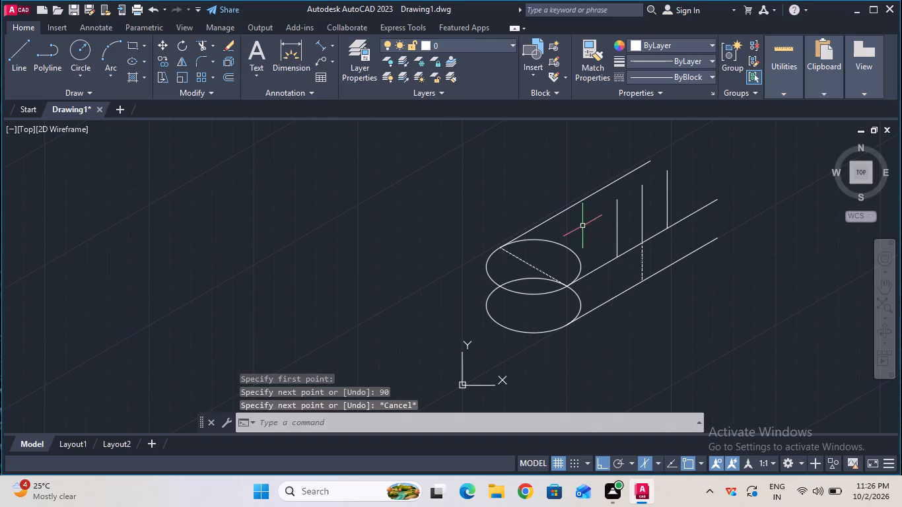
Use Trim to remove the central upright and the vertical dashed centre line below it.
{"action": "left_click", "coordinate": [203, 46]}
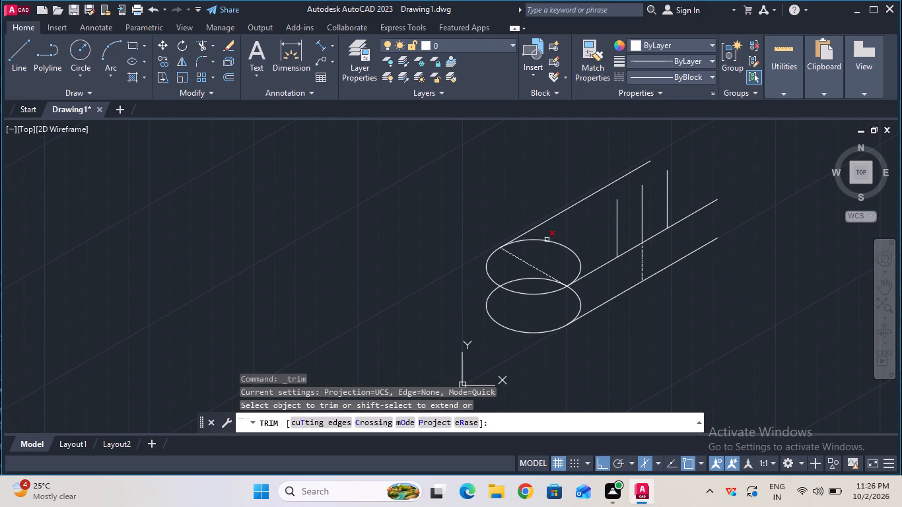
{"action": "left_click", "coordinate": [644, 228]}
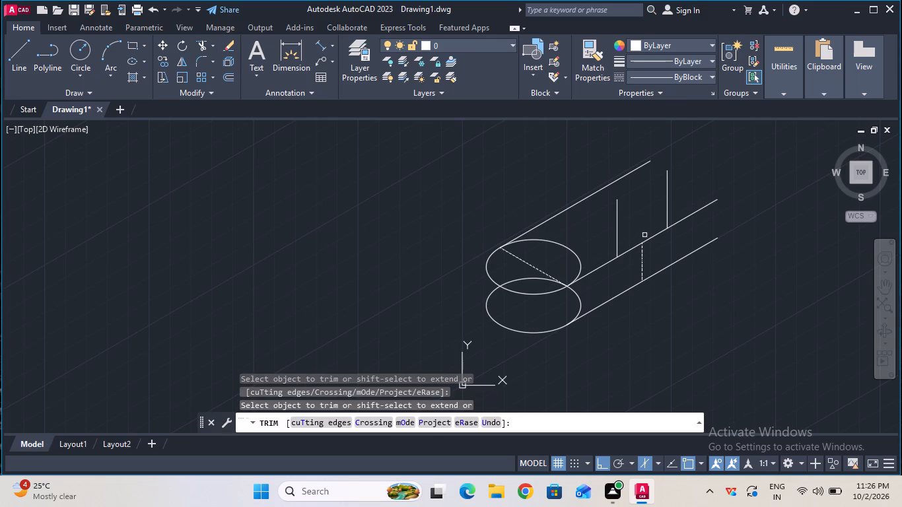
{"action": "left_click", "coordinate": [642, 253]}
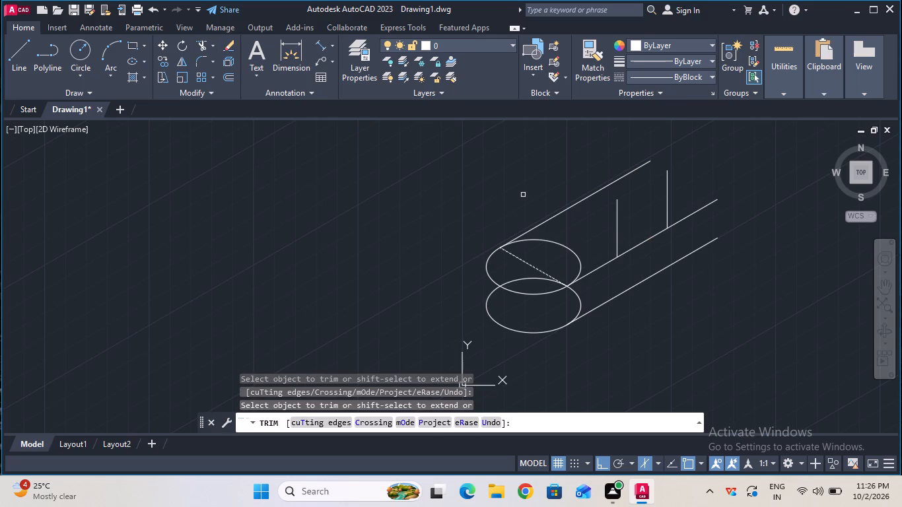
{"action": "key", "text": "Escape"}
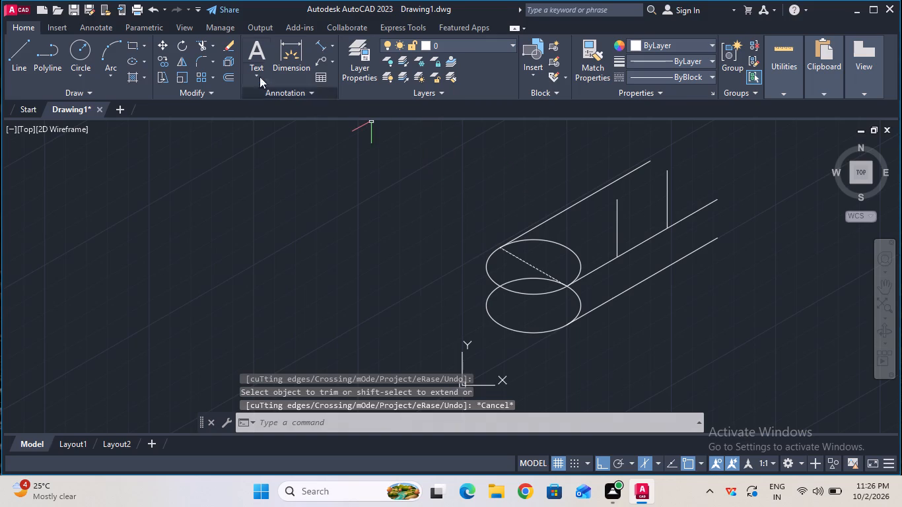
In the left isoplane, draw a 40 mm line at 150° from the foot of the upright nearest the isocircles to the back edge.
{"action": "left_click", "coordinate": [18, 57]}
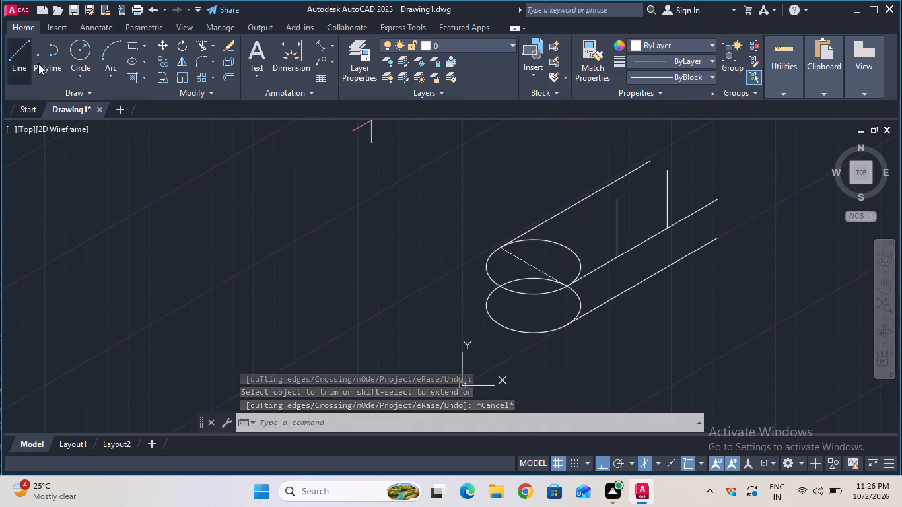
{"action": "left_click", "coordinate": [616, 252]}
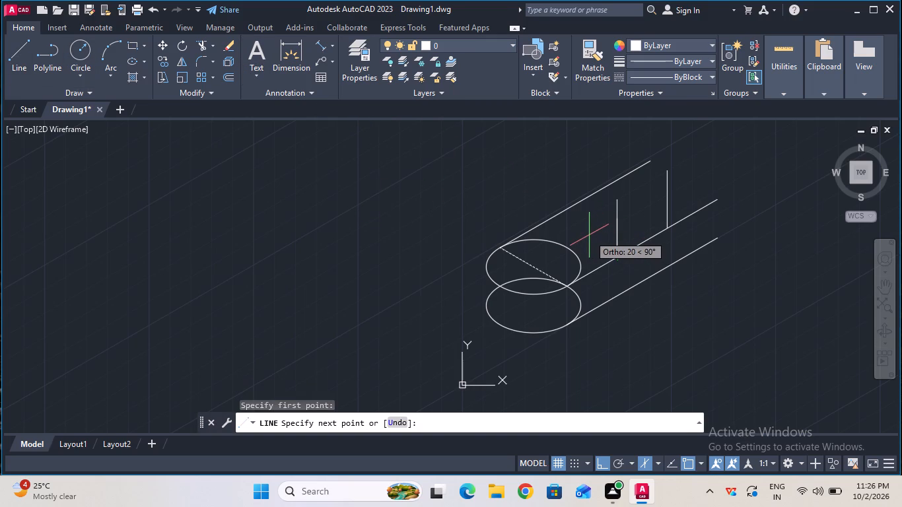
{"action": "key", "text": "F5"}
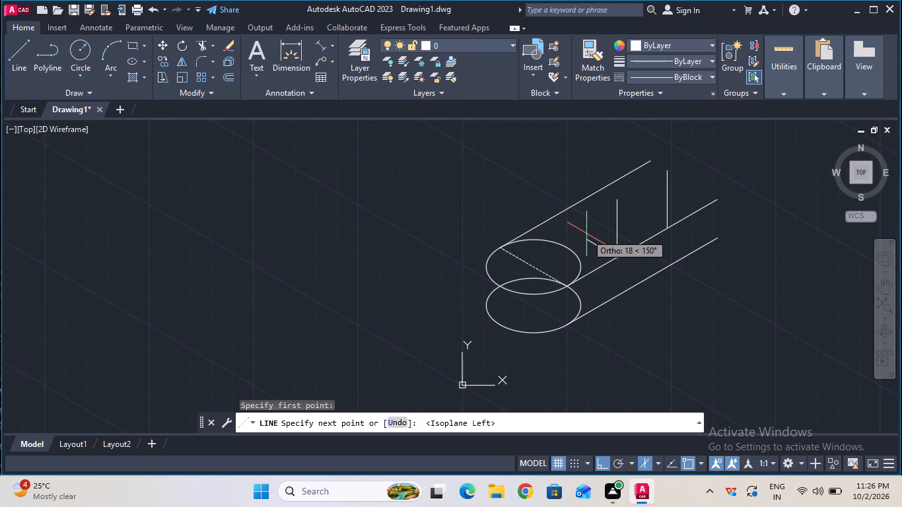
{"action": "type", "text": "40"}
{"action": "key", "text": "Return"}
{"action": "key", "text": "Escape"}
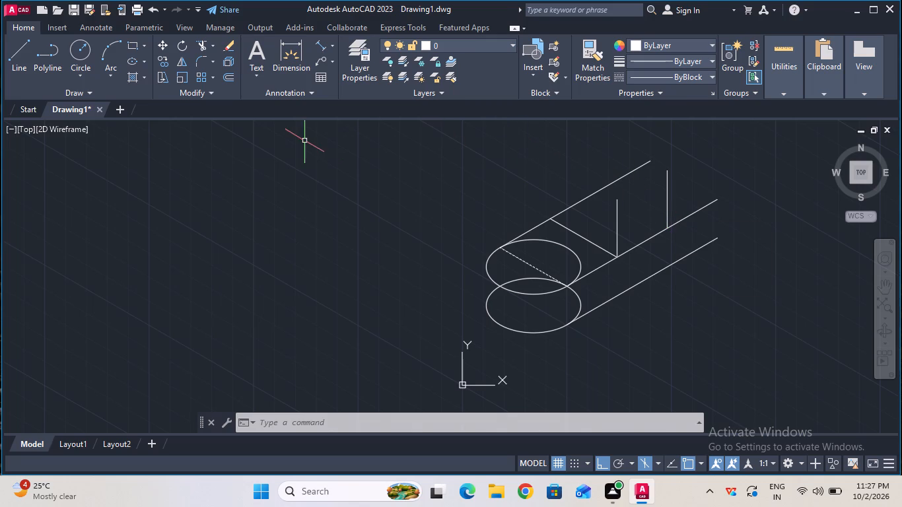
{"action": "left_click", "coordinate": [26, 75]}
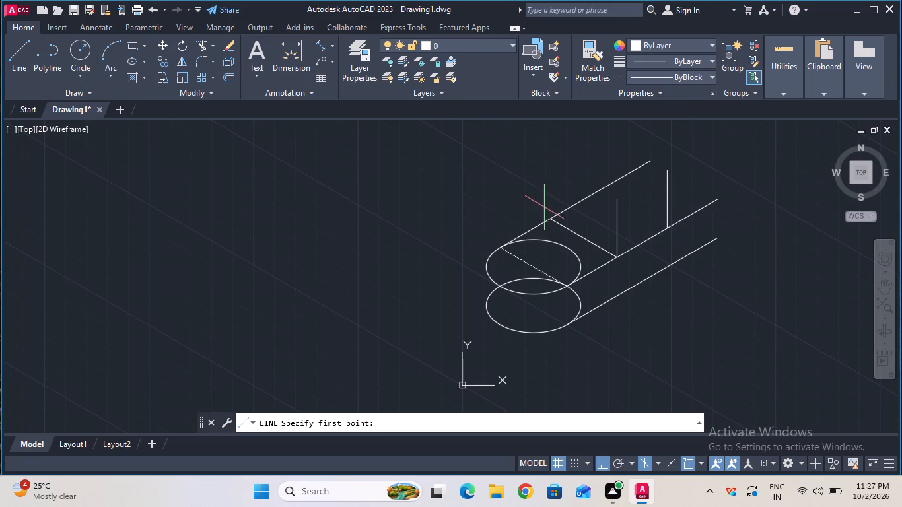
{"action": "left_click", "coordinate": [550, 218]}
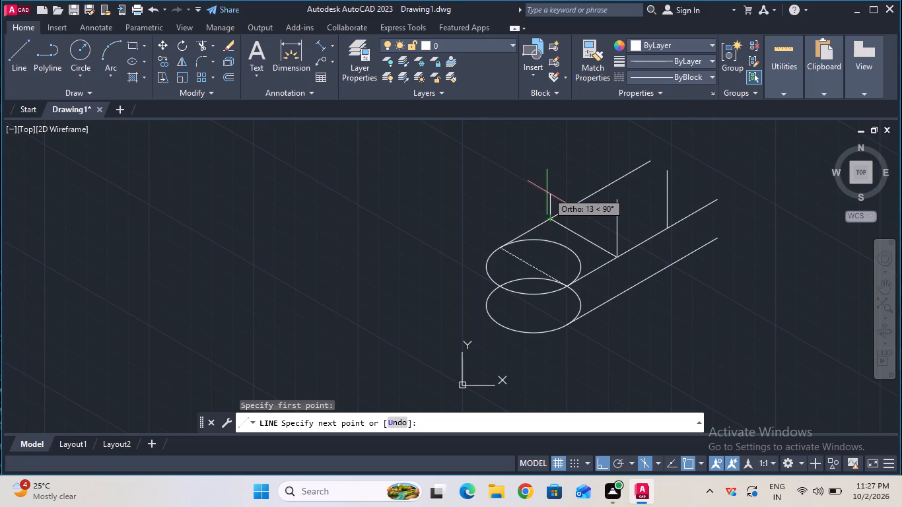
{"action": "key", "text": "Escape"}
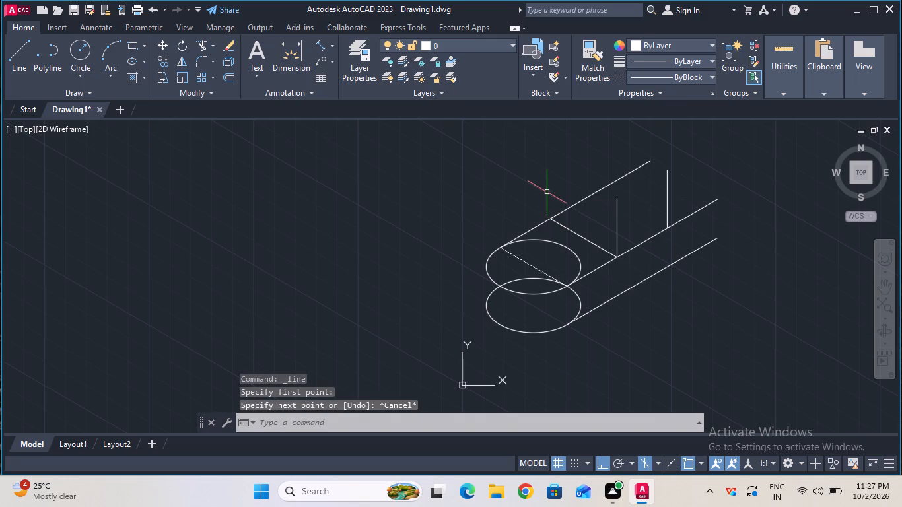
Check the aligned distances from both ends of the 40 mm line to the dashed diameter's matching ends without placing dimensions.
{"action": "left_click", "coordinate": [321, 42]}
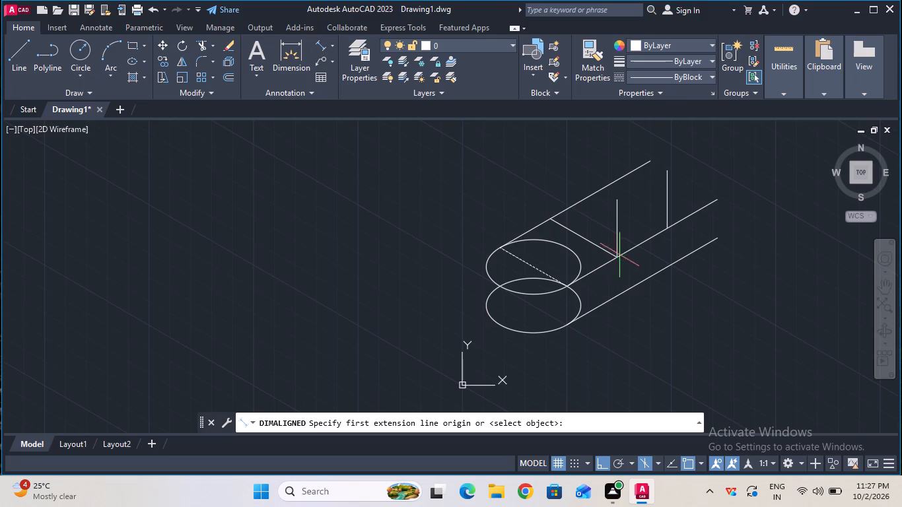
{"action": "left_click", "coordinate": [617, 259]}
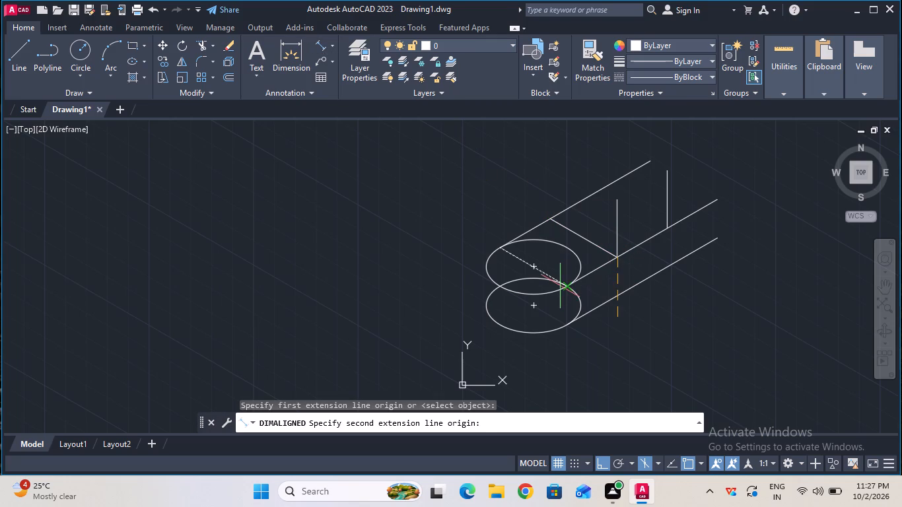
{"action": "left_click", "coordinate": [566, 285]}
{"action": "key", "text": "Escape"}
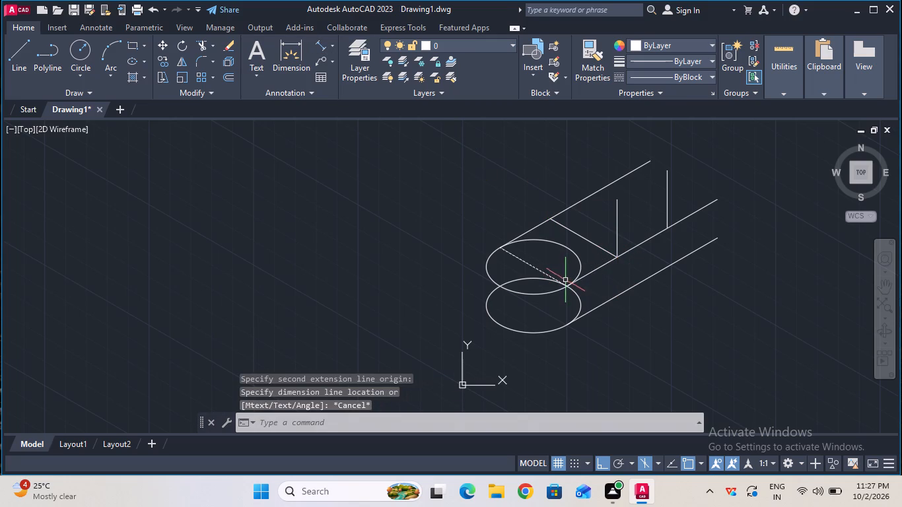
{"action": "left_click", "coordinate": [324, 50]}
{"action": "left_click", "coordinate": [553, 217]}
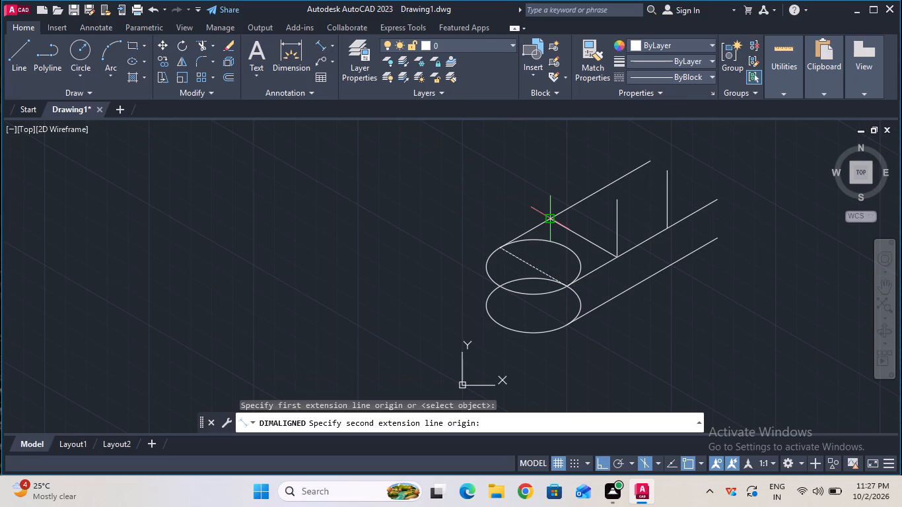
{"action": "left_click", "coordinate": [503, 252]}
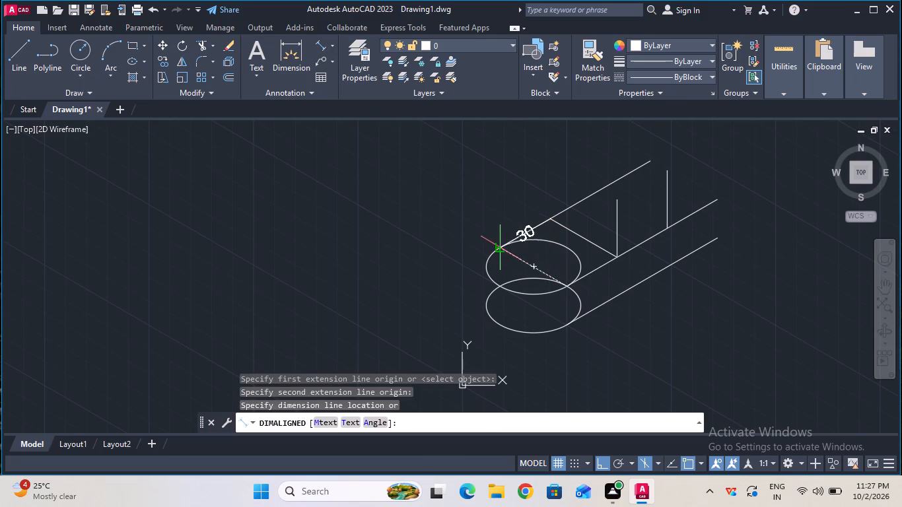
{"action": "key", "text": "Escape"}
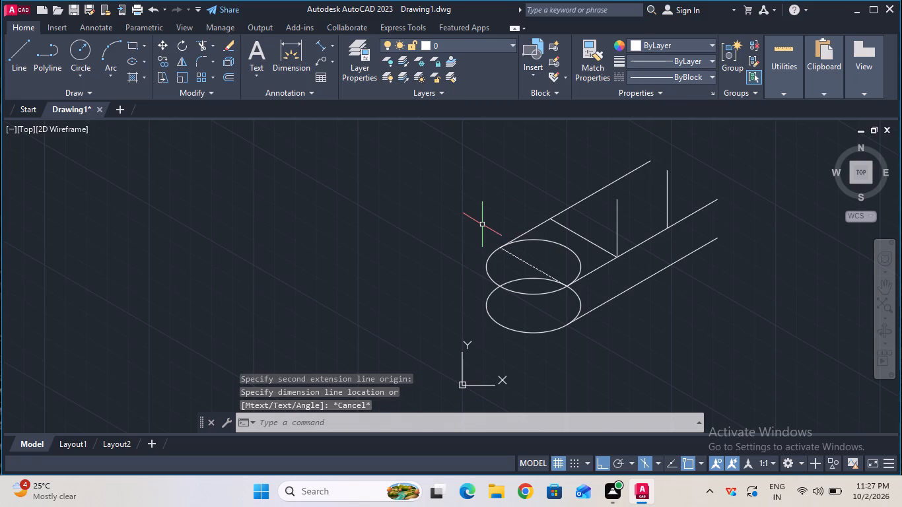
Draw a 30 mm vertical line upward from the 40 mm line's end on the back edge.
{"action": "left_click", "coordinate": [30, 56]}
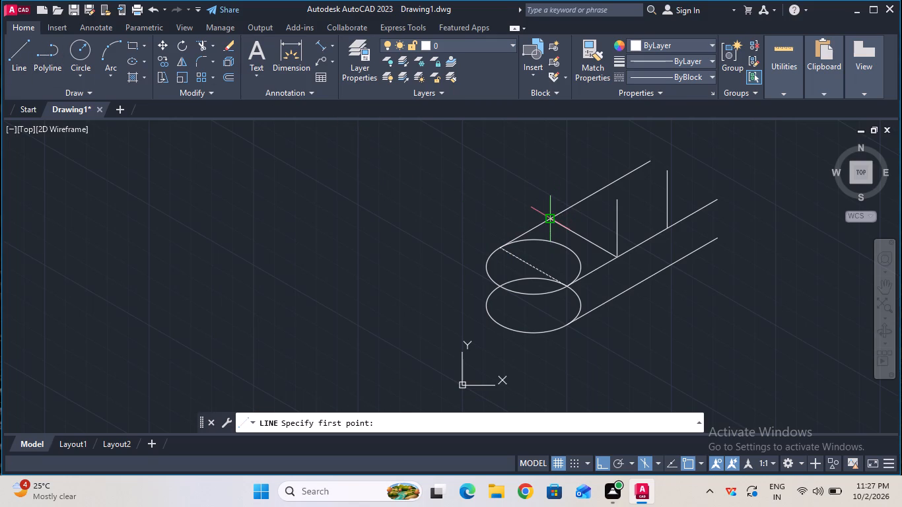
{"action": "left_click", "coordinate": [549, 220]}
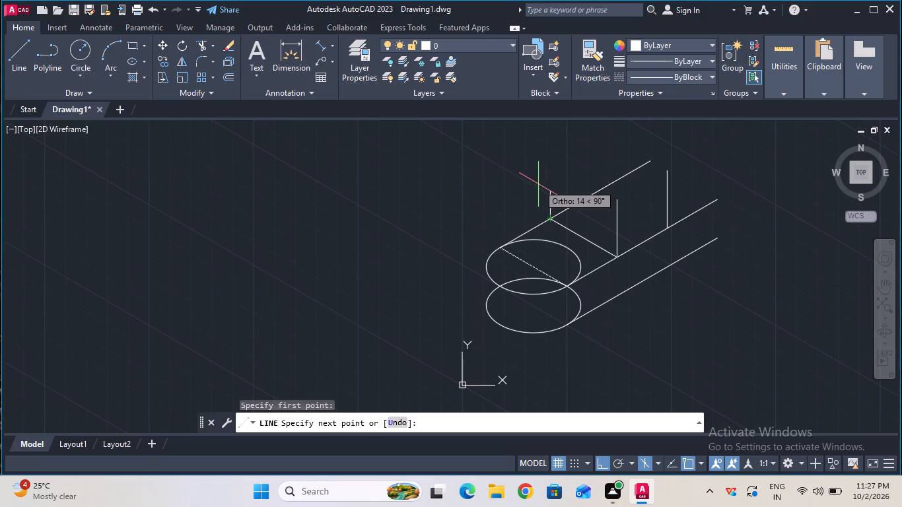
{"action": "type", "text": "30"}
{"action": "key", "text": "Return"}
{"action": "key", "text": "Escape"}
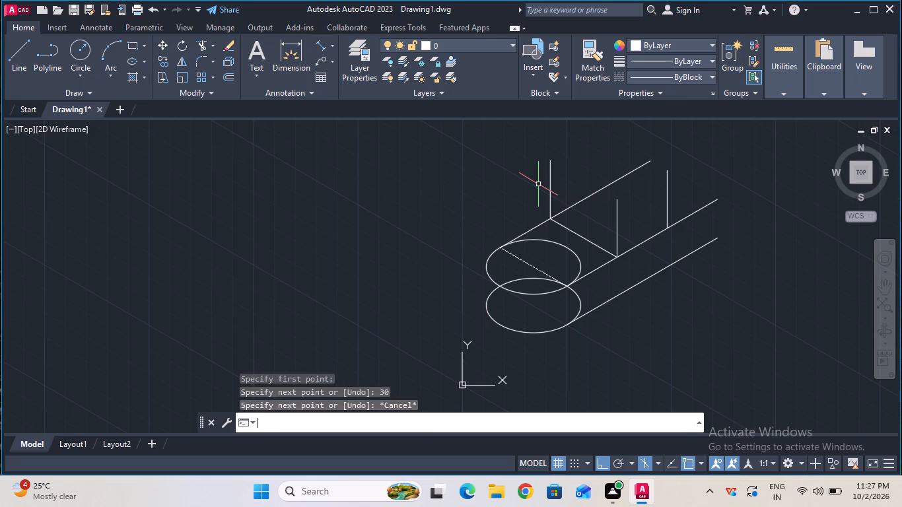
Set the current linetype to CENTER and draw a centre line joining the tops of the front upright's two vertical lines.
{"action": "left_click", "coordinate": [691, 81]}
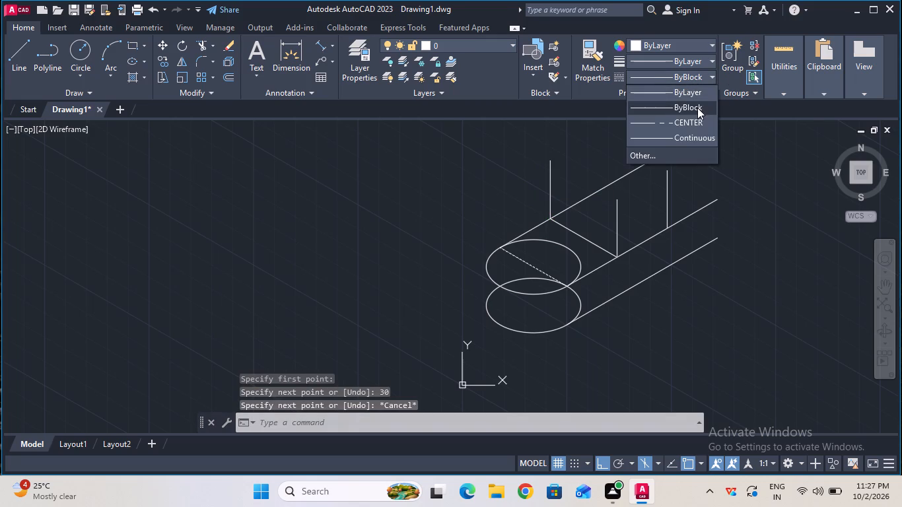
{"action": "left_click", "coordinate": [697, 121]}
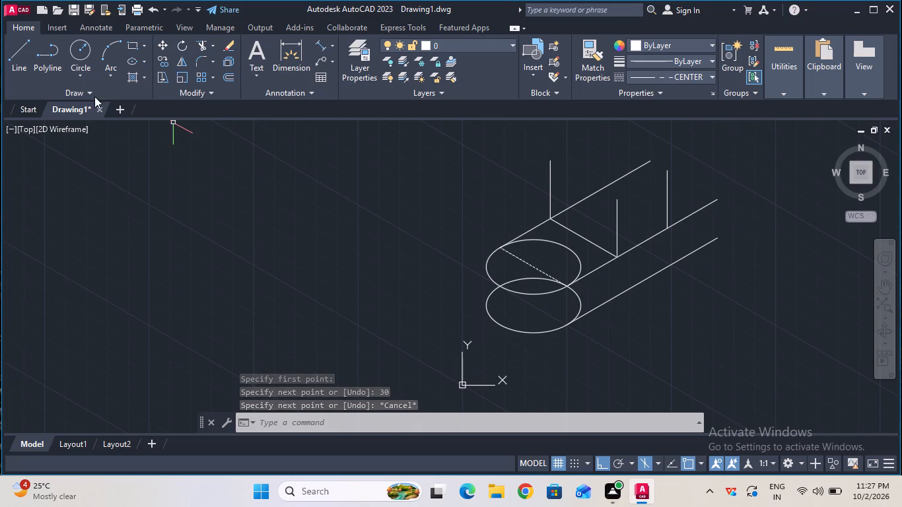
{"action": "left_click", "coordinate": [23, 67]}
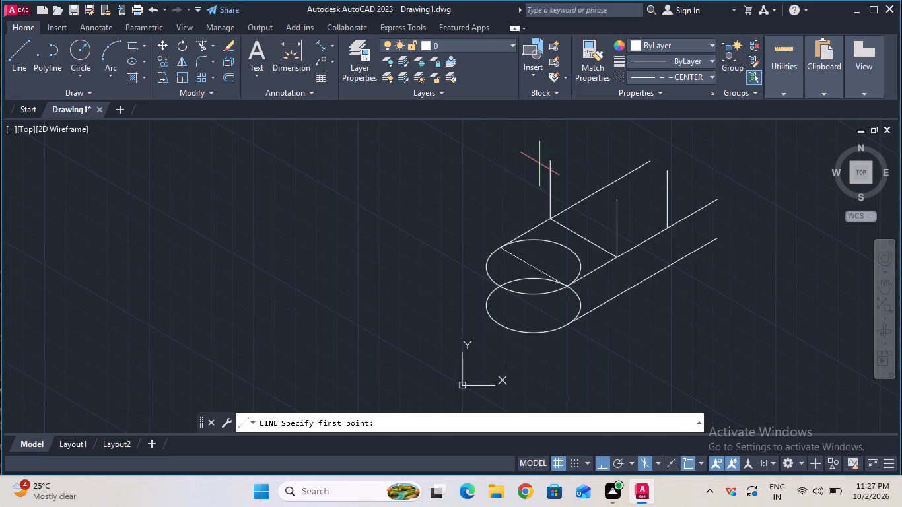
{"action": "left_click", "coordinate": [555, 161]}
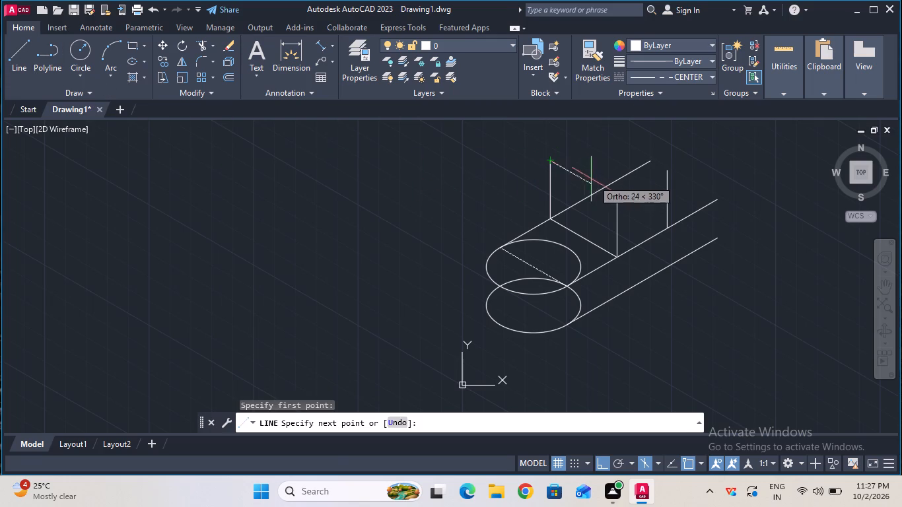
{"action": "left_click", "coordinate": [619, 197]}
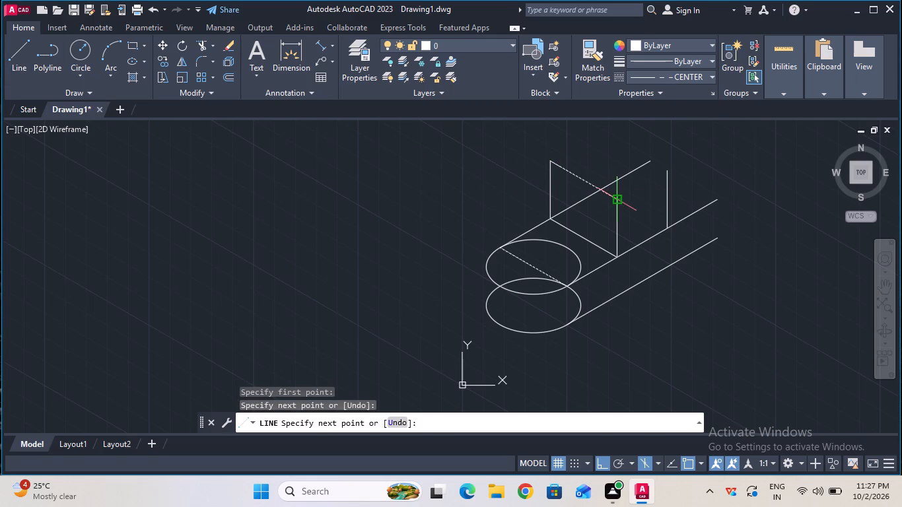
{"action": "key", "text": "Escape"}
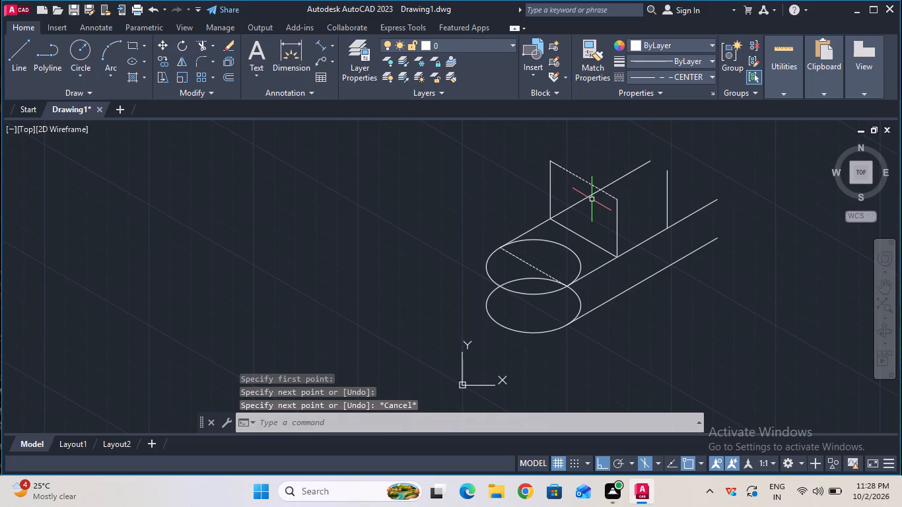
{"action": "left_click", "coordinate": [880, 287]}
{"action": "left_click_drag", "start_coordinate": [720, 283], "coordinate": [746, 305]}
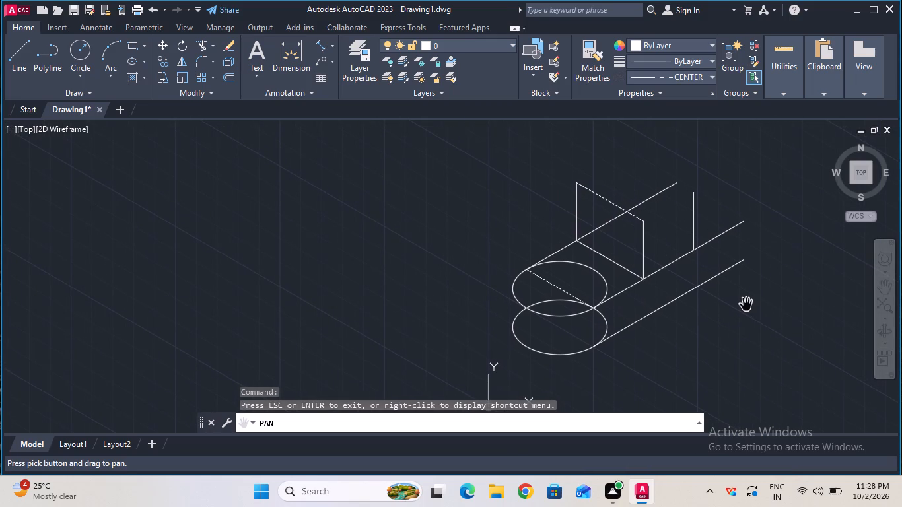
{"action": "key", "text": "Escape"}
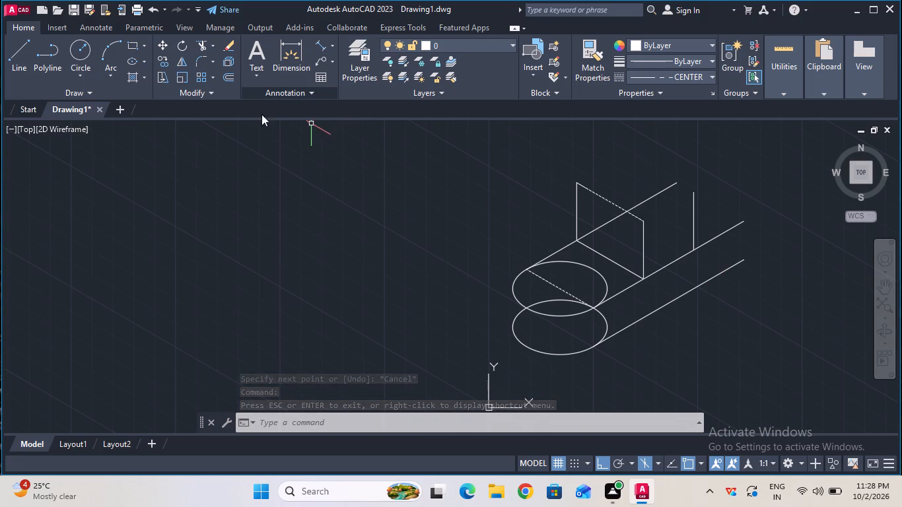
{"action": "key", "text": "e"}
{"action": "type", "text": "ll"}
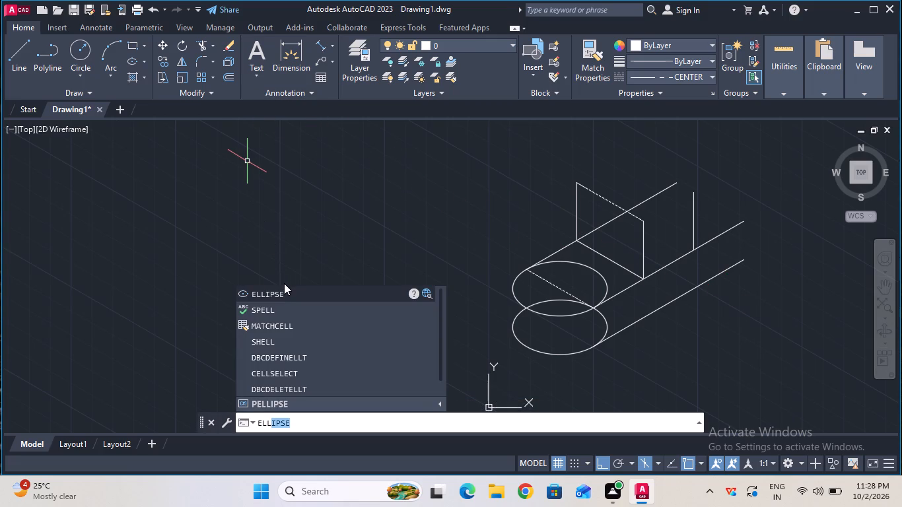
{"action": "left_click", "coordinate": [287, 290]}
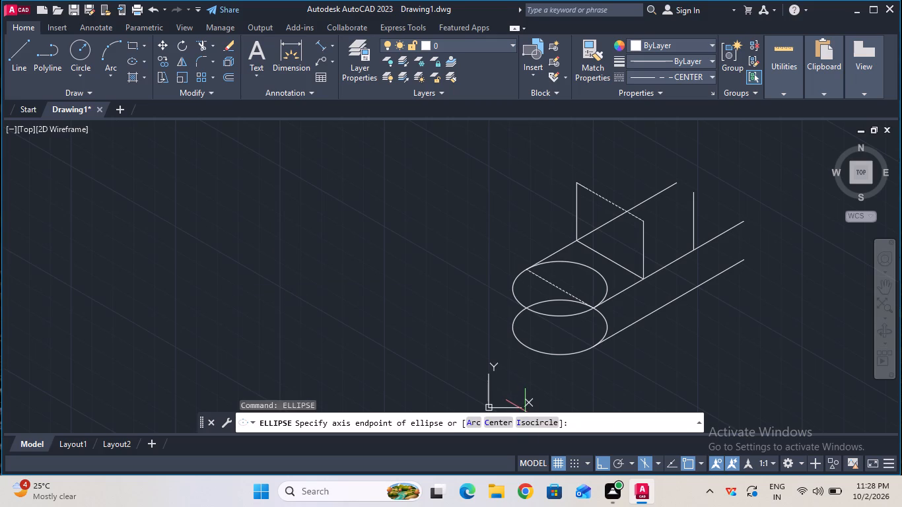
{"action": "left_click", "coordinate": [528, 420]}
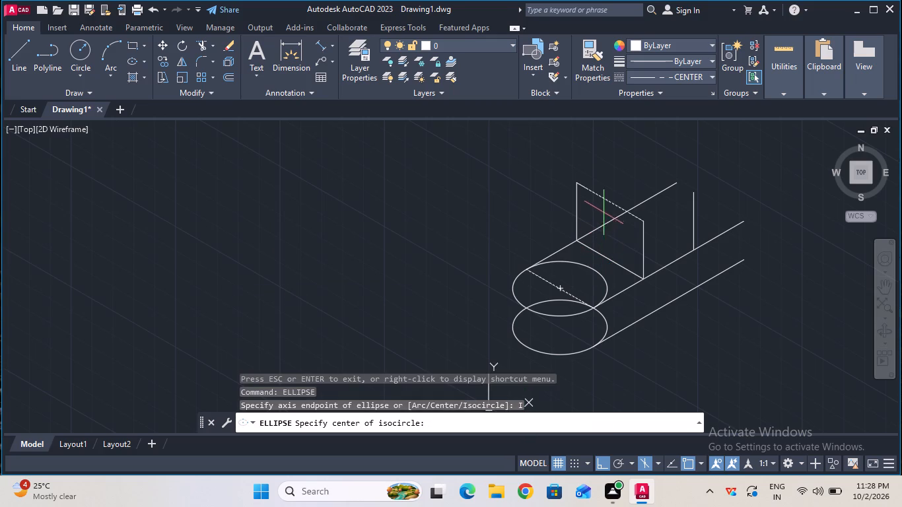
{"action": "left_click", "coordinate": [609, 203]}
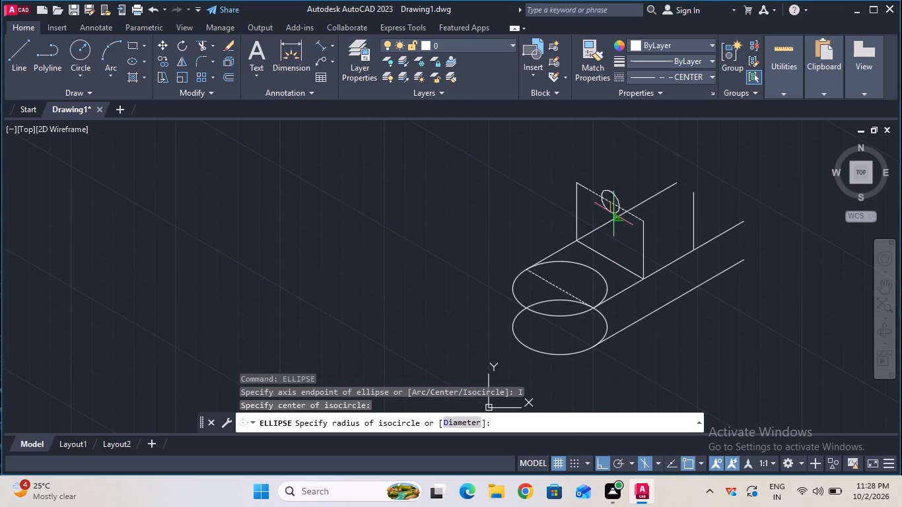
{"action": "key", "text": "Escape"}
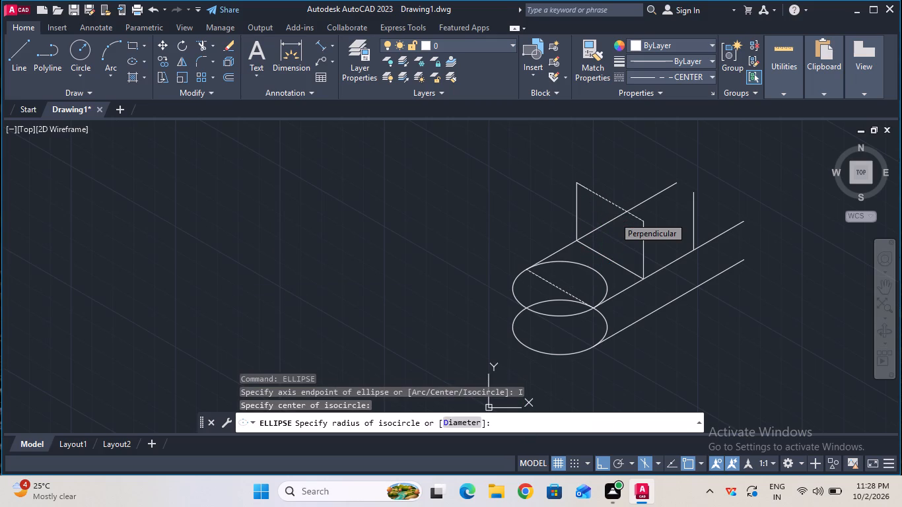
Set the current linetype back to ByBlock for solid outlines.
{"action": "left_click", "coordinate": [696, 81]}
{"action": "left_click", "coordinate": [695, 109]}
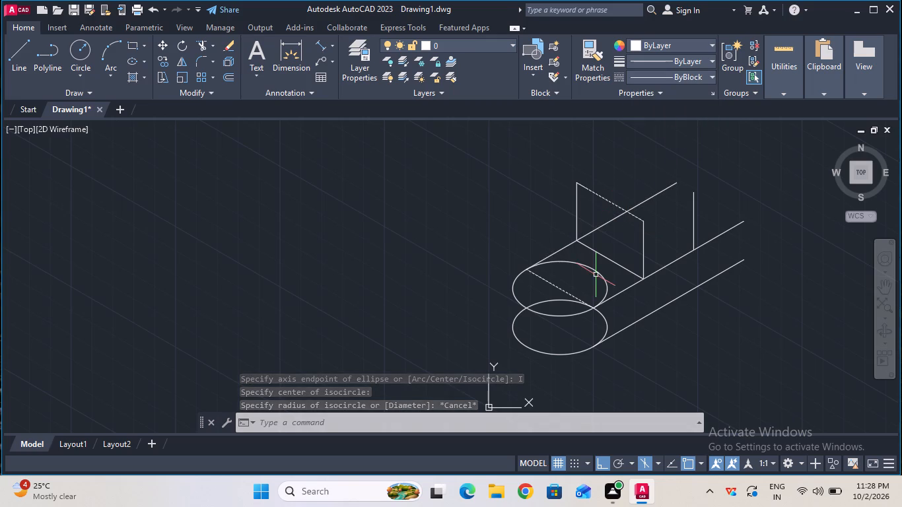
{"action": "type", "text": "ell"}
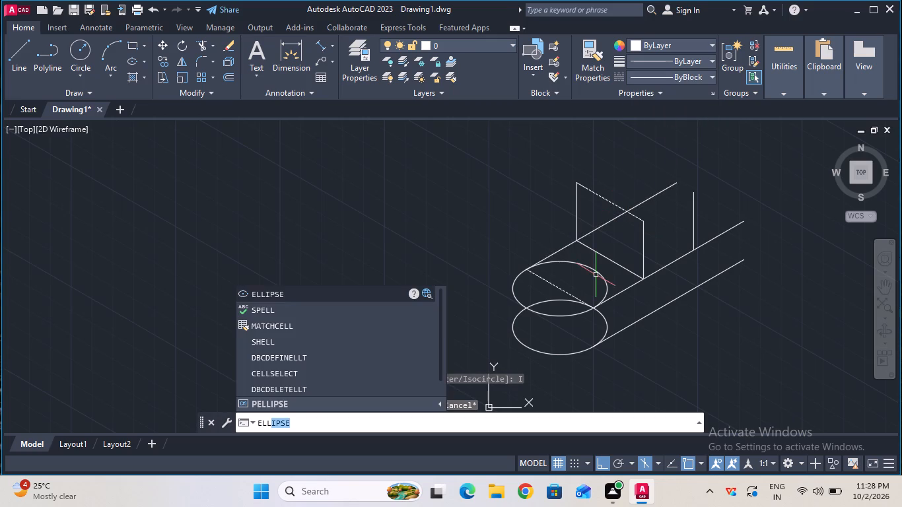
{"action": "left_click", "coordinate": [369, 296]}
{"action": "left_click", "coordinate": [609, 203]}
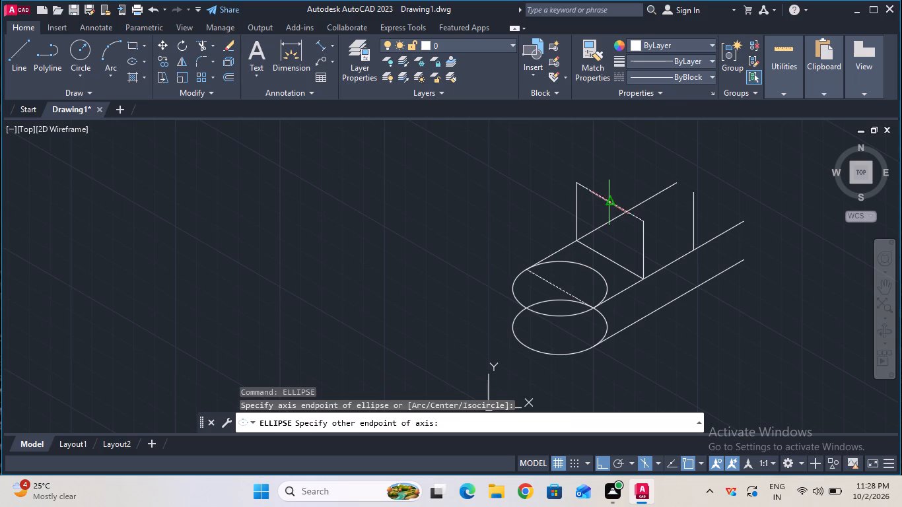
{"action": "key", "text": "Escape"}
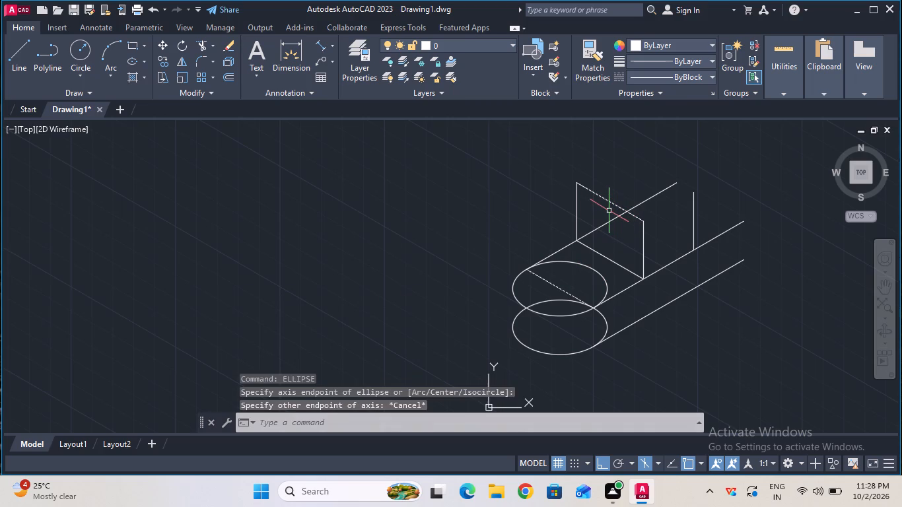
Draw a left-plane isocircle of radius 20 mm centred on the midpoint of the upright's top dashed centre line.
{"action": "type", "text": "ell"}
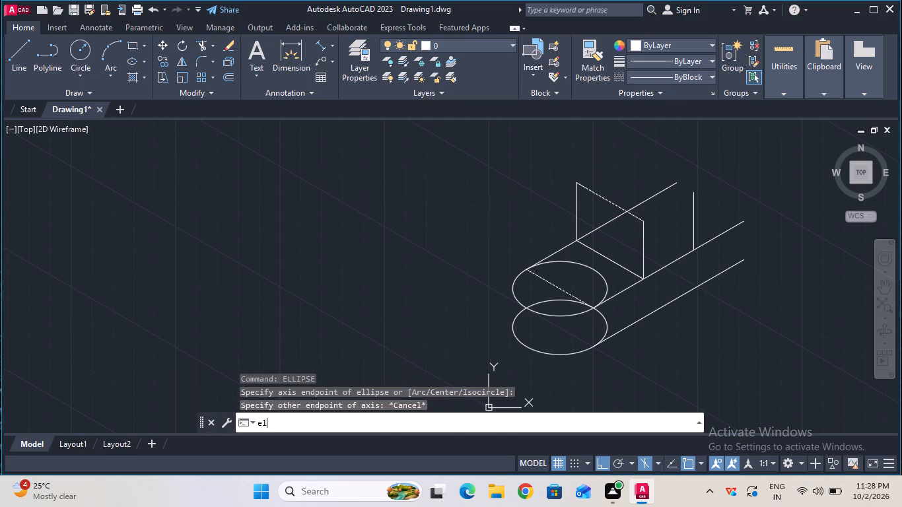
{"action": "left_click", "coordinate": [378, 286]}
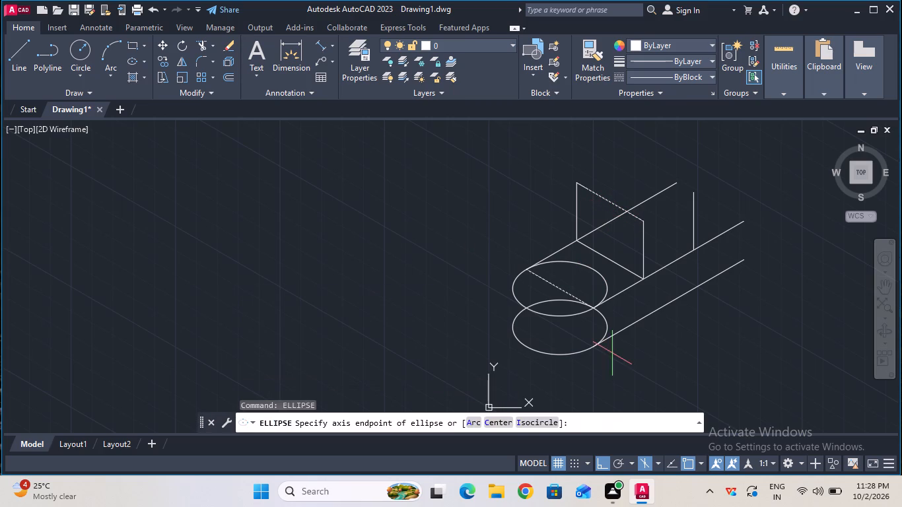
{"action": "left_click", "coordinate": [535, 421]}
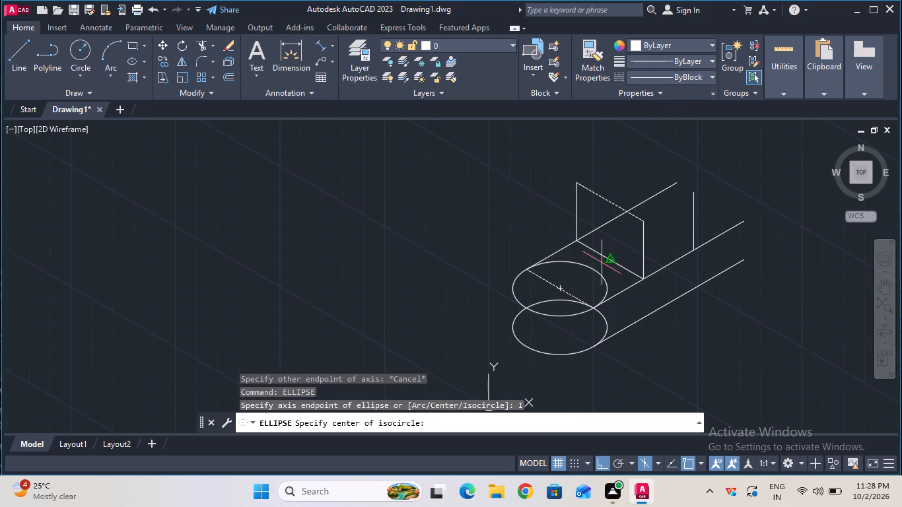
{"action": "left_click", "coordinate": [611, 203]}
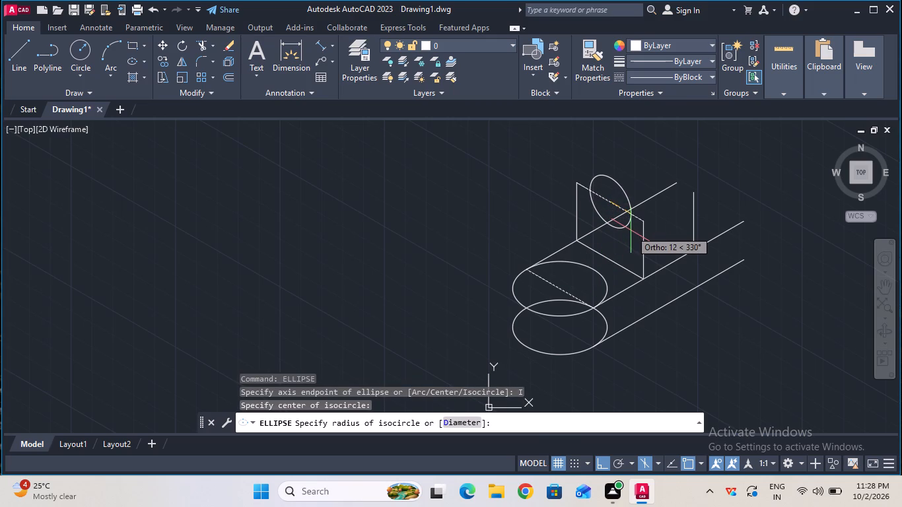
{"action": "type", "text": "20"}
{"action": "key", "text": "Return"}
{"action": "key", "text": "Escape"}
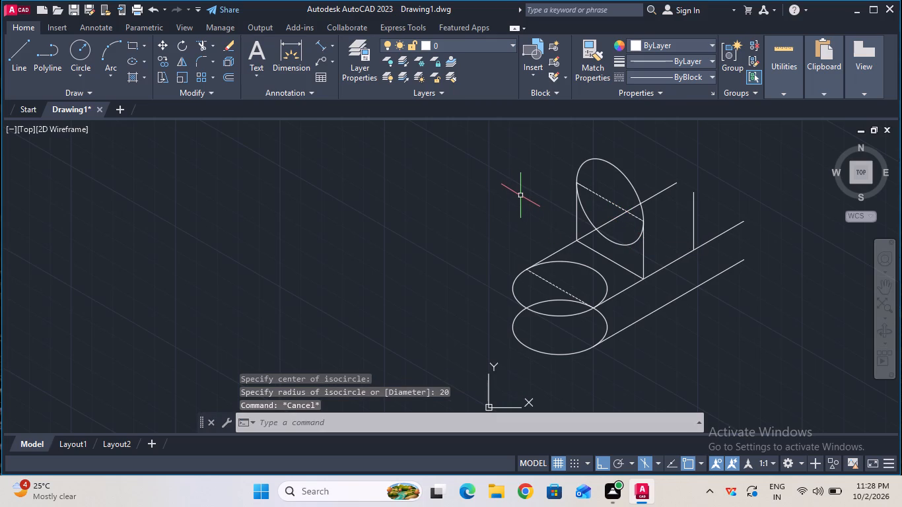
Trim the isocircle's lower half below the dashed centre line and the back base edge crossing the upright's face.
{"action": "left_click", "coordinate": [204, 50]}
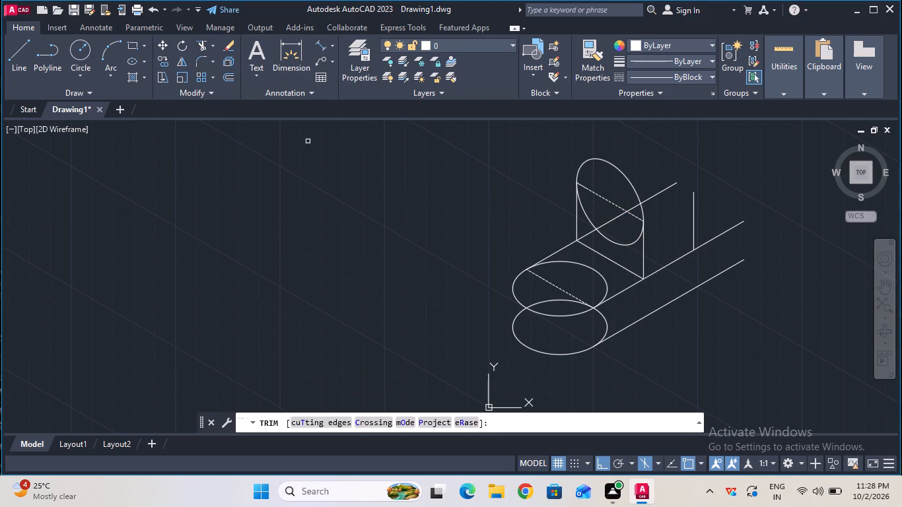
{"action": "left_click", "coordinate": [590, 219]}
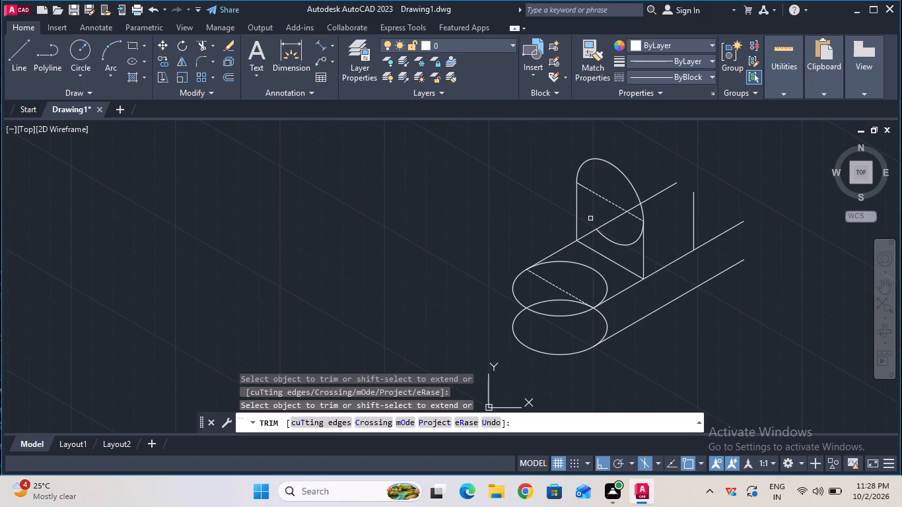
{"action": "left_click", "coordinate": [606, 235]}
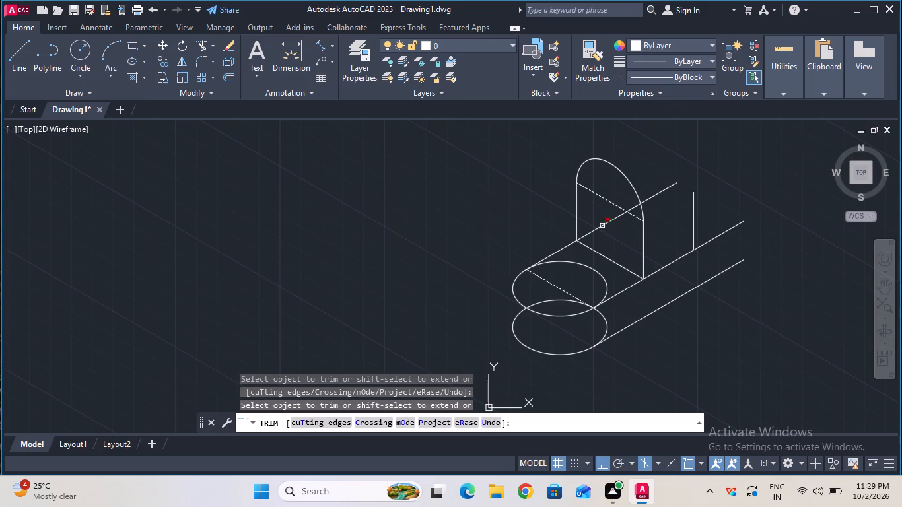
{"action": "left_click", "coordinate": [602, 225]}
{"action": "left_click", "coordinate": [632, 207]}
{"action": "key", "text": "Escape"}
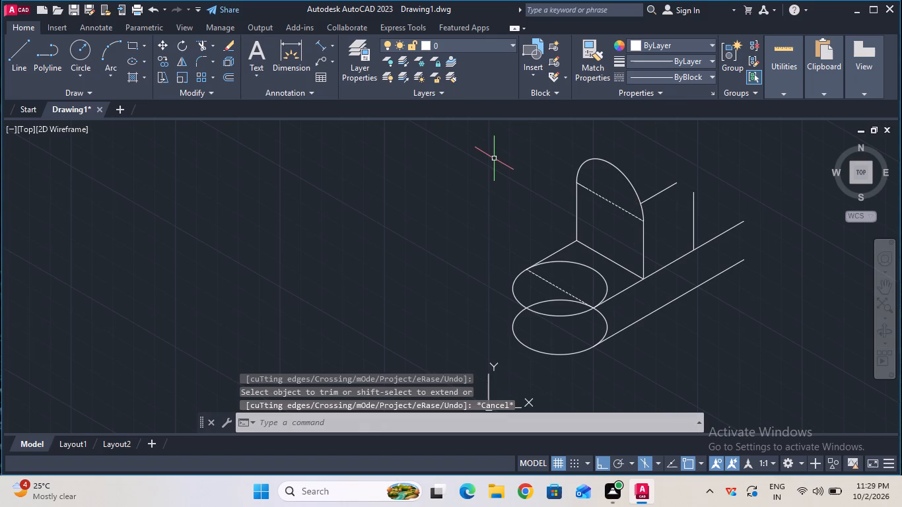
Use Trim to remove the leftover piece of the back base edge behind the rounded upright.
{"action": "left_click", "coordinate": [884, 293]}
{"action": "left_click_drag", "start_coordinate": [740, 275], "coordinate": [740, 306]}
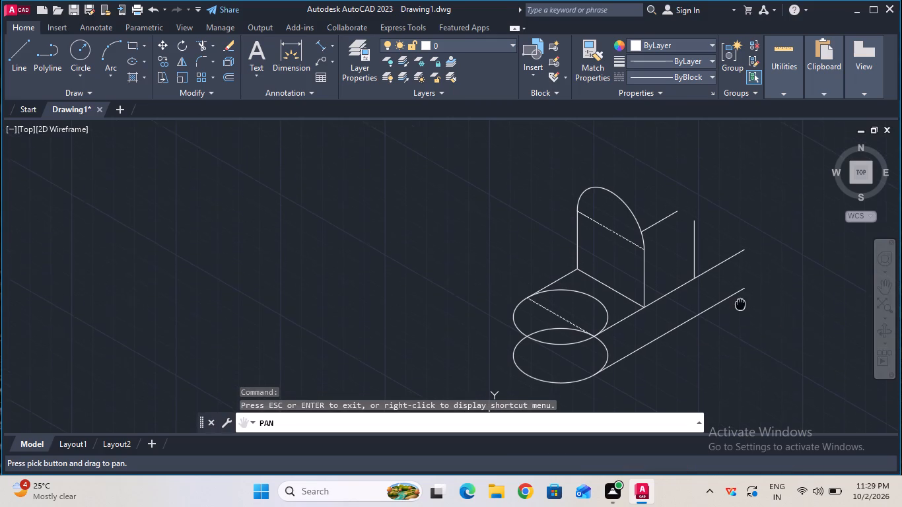
{"action": "left_click_drag", "start_coordinate": [740, 306], "coordinate": [740, 308]}
{"action": "key", "text": "Escape"}
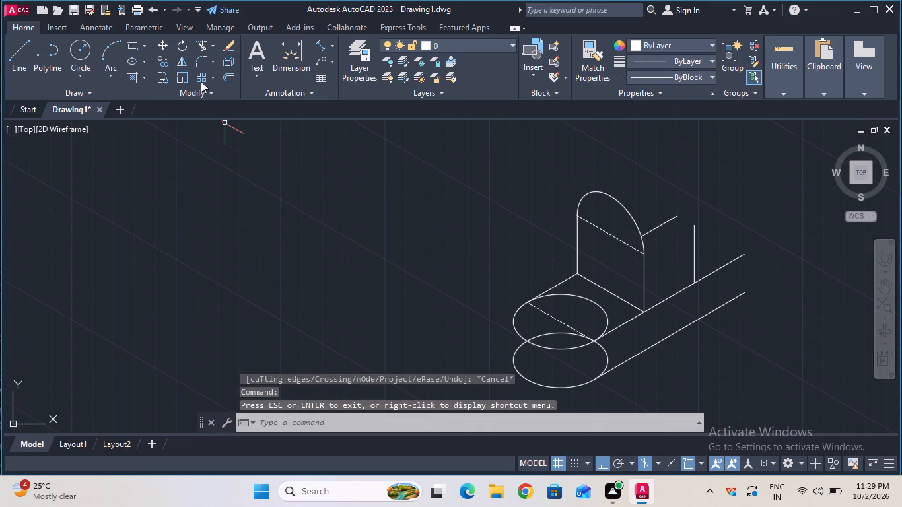
{"action": "left_click", "coordinate": [206, 49]}
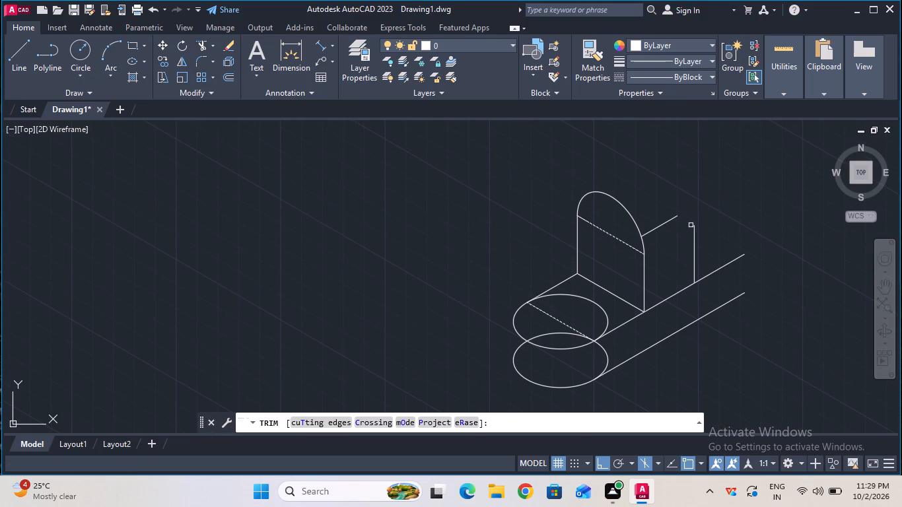
{"action": "left_click", "coordinate": [674, 219]}
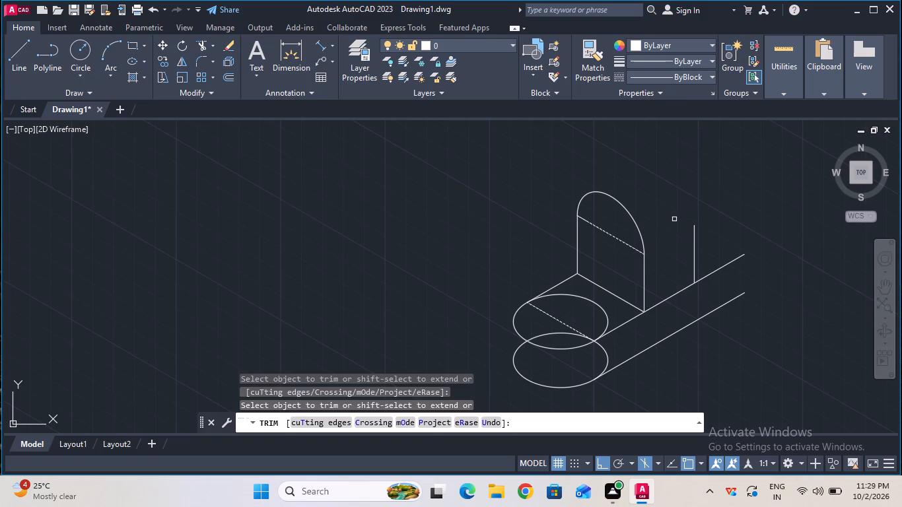
{"action": "key", "text": "Escape"}
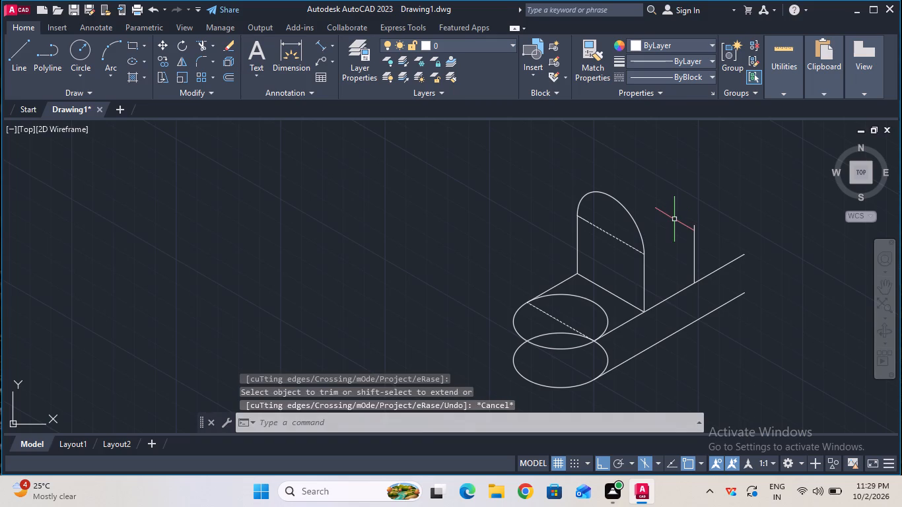
Copy the upright's rounded top arc 30 mm along the base's length in the top isoplane, onto the far vertical edge.
{"action": "left_click", "coordinate": [166, 61]}
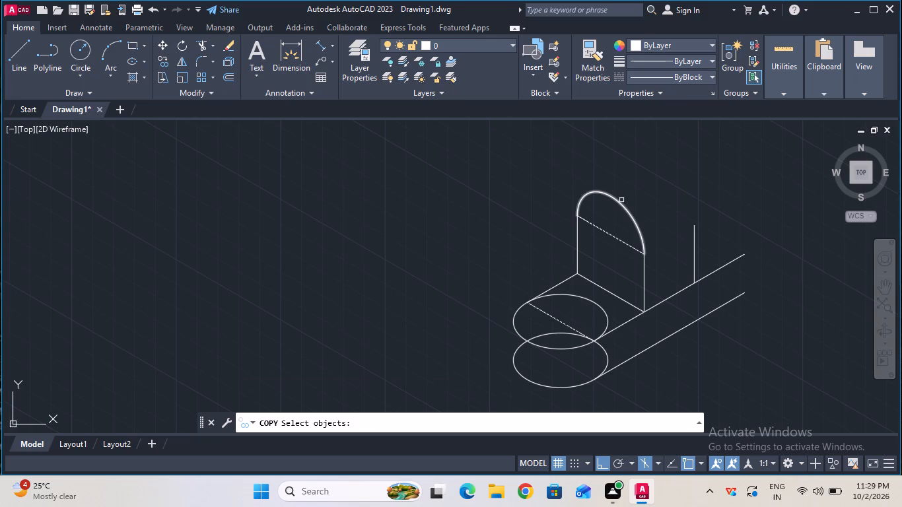
{"action": "left_click", "coordinate": [619, 201]}
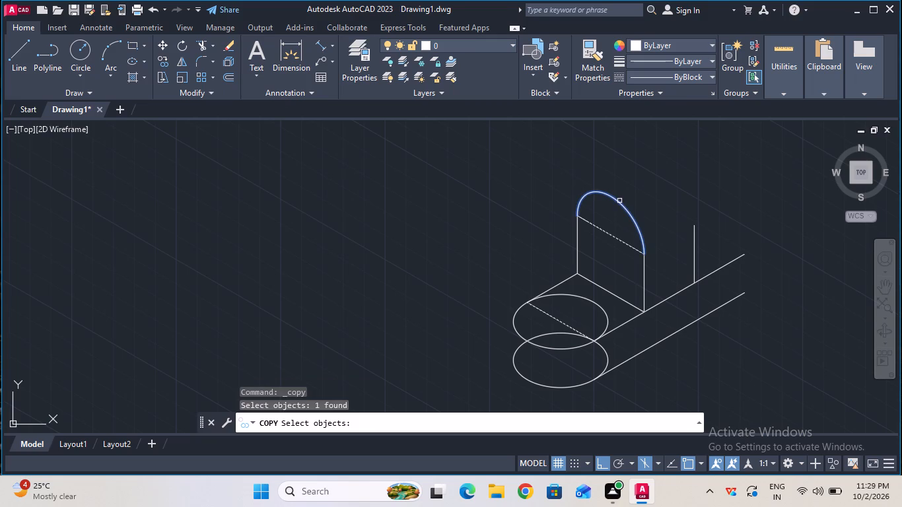
{"action": "key", "text": "Return"}
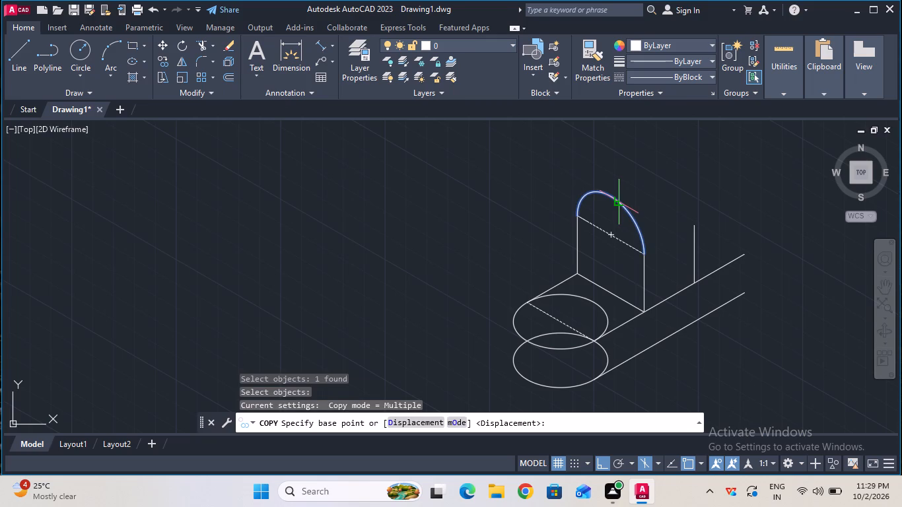
{"action": "left_click", "coordinate": [611, 236]}
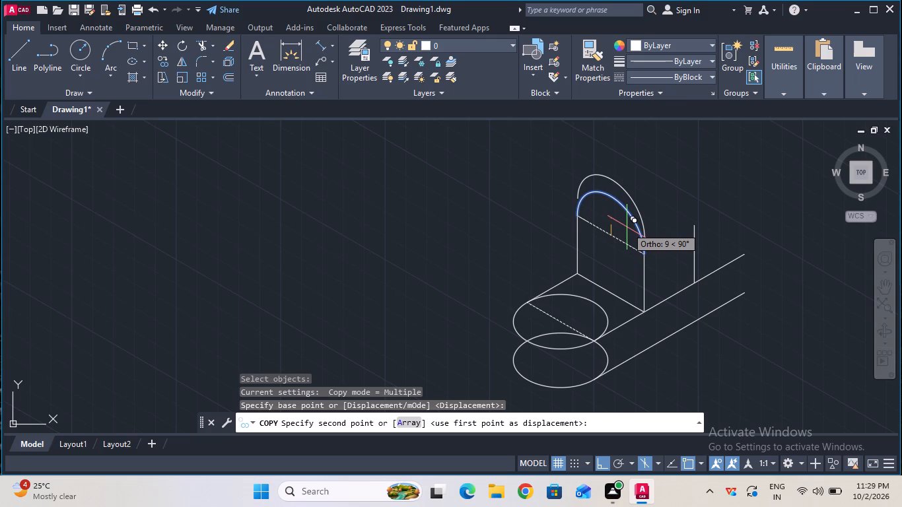
{"action": "key", "text": "F5"}
{"action": "key", "text": "3"}
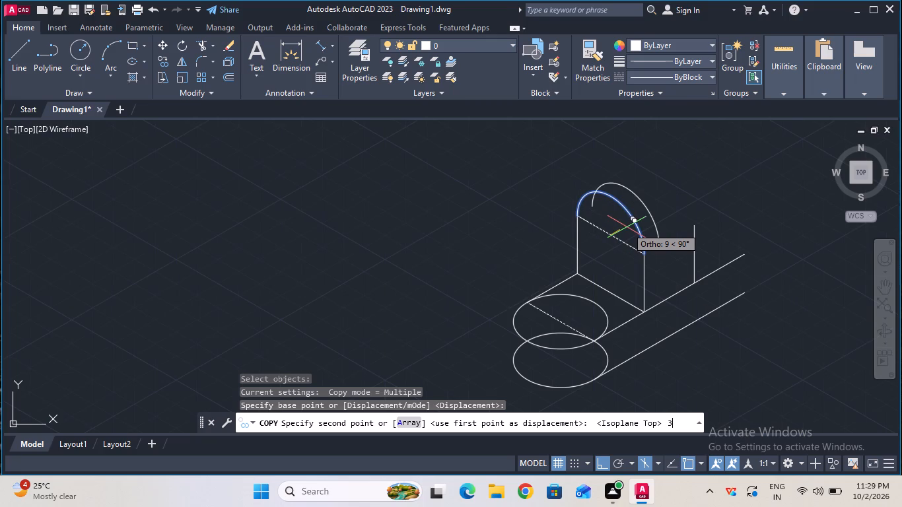
{"action": "key", "text": "0"}
{"action": "key", "text": "Return"}
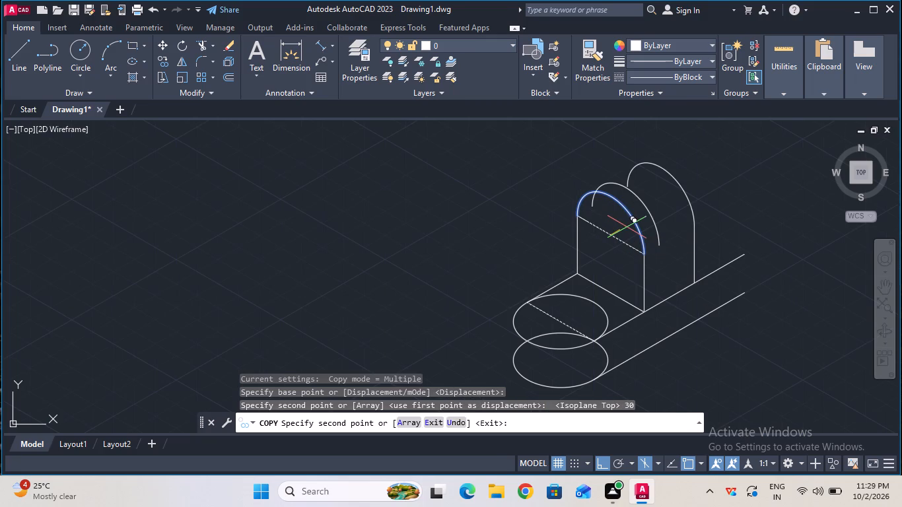
{"action": "key", "text": "Escape"}
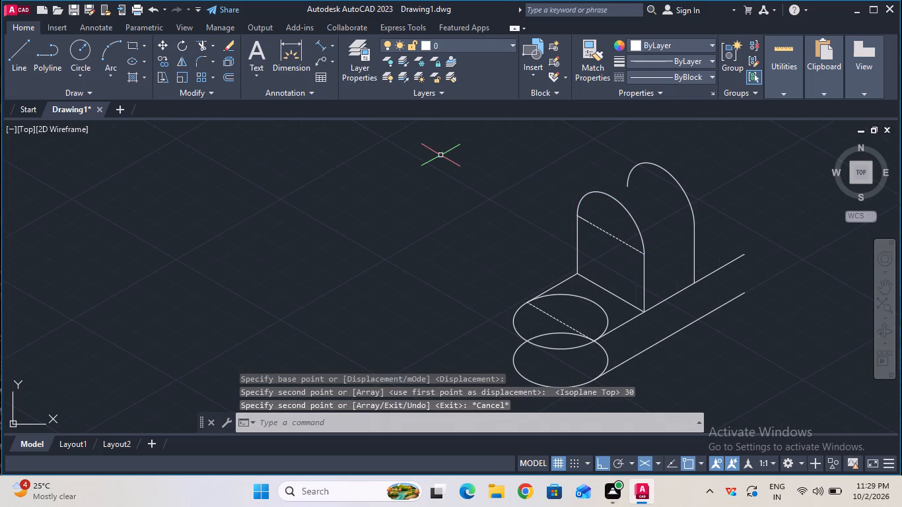
Trim away the dashed centre line beneath the upright's front arc.
{"action": "left_click", "coordinate": [205, 49]}
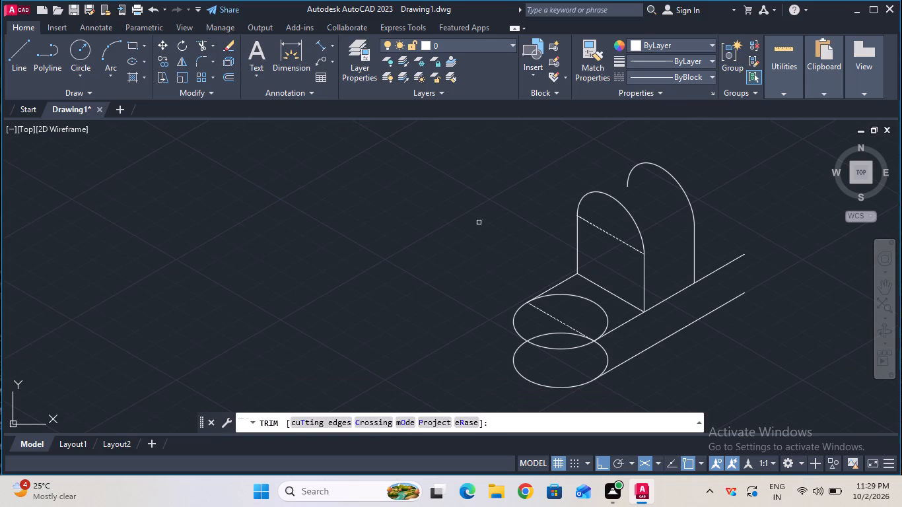
{"action": "left_click", "coordinate": [611, 235]}
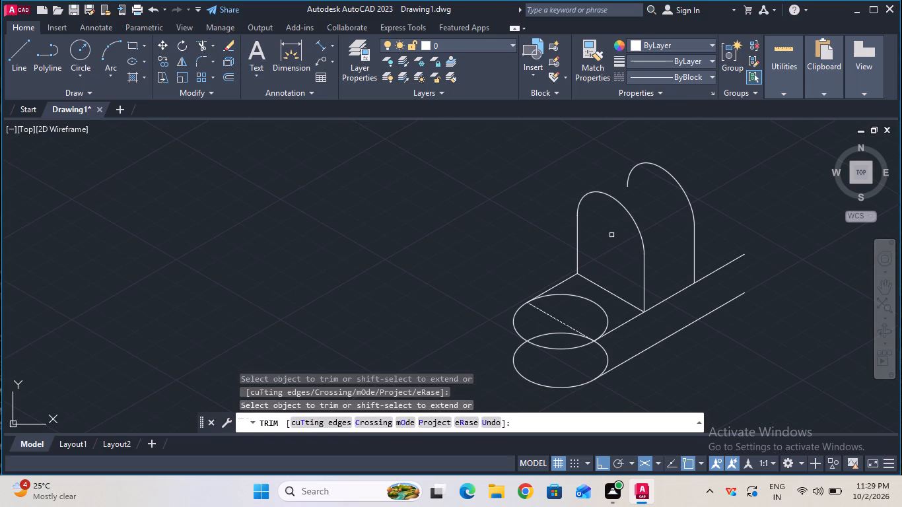
{"action": "key", "text": "Escape"}
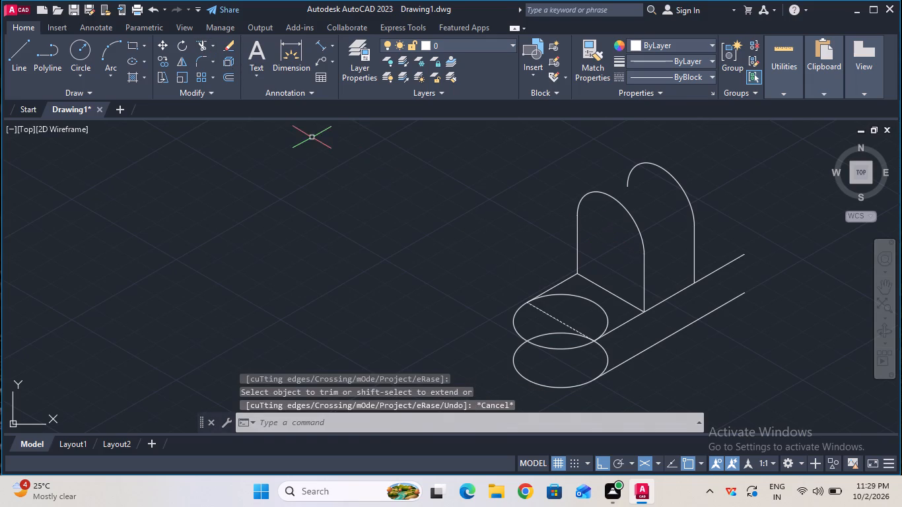
Draw a line joining the upper outer sides of the upright's front and rear arcs.
{"action": "left_click", "coordinate": [21, 46]}
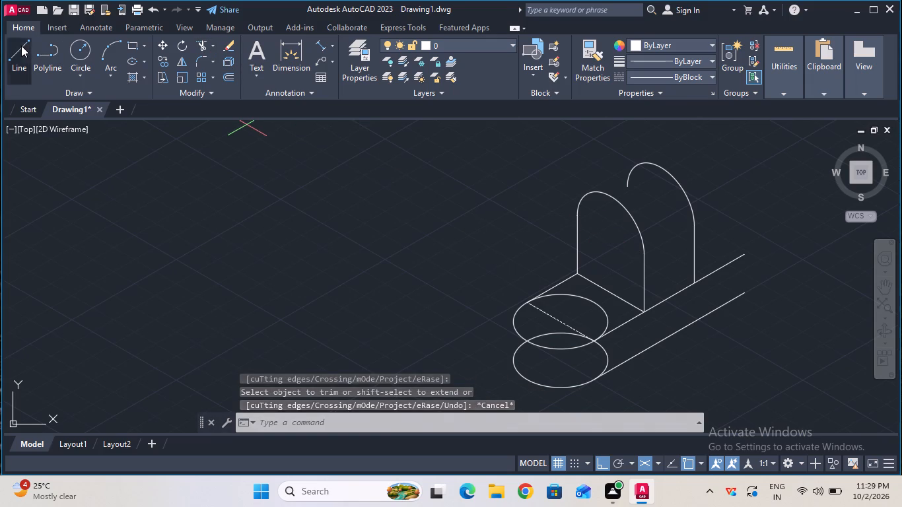
{"action": "left_click", "coordinate": [589, 190]}
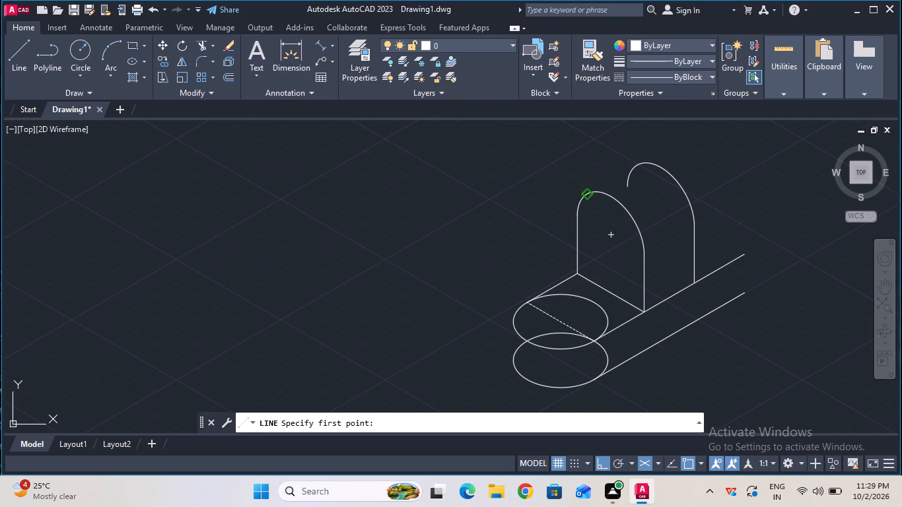
{"action": "left_click", "coordinate": [641, 168]}
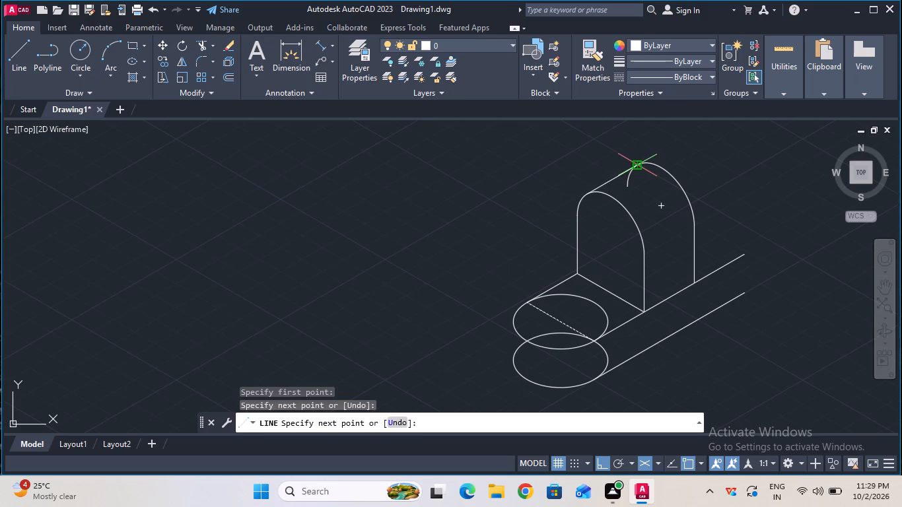
{"action": "key", "text": "Escape"}
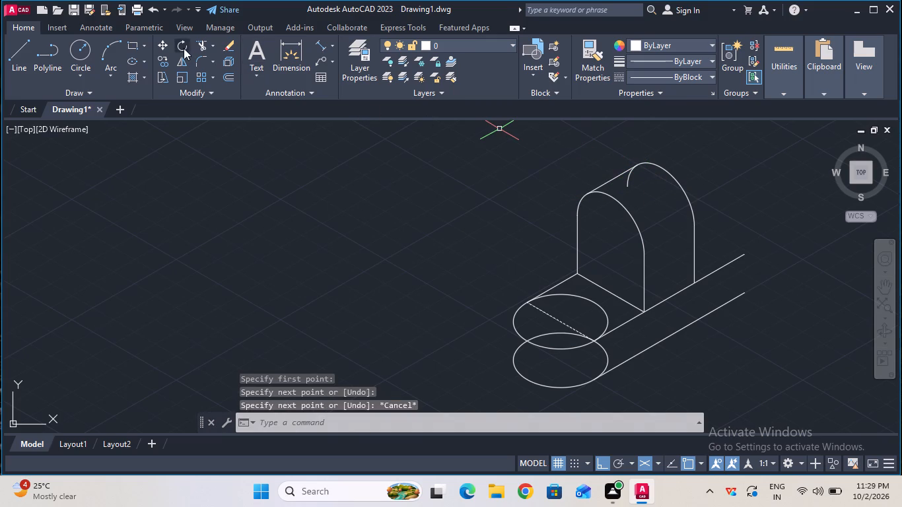
Trim the rear arc's hidden tail below the new connecting line.
{"action": "left_click", "coordinate": [201, 44]}
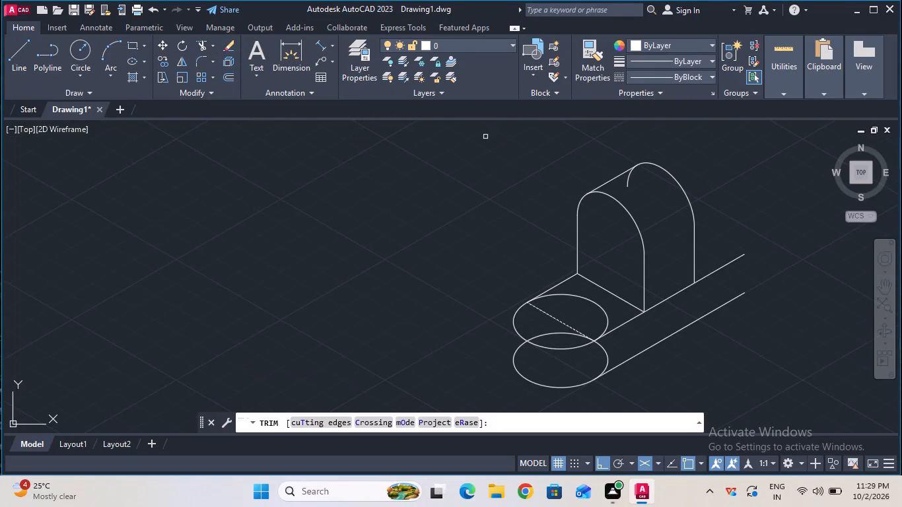
{"action": "left_click", "coordinate": [628, 186]}
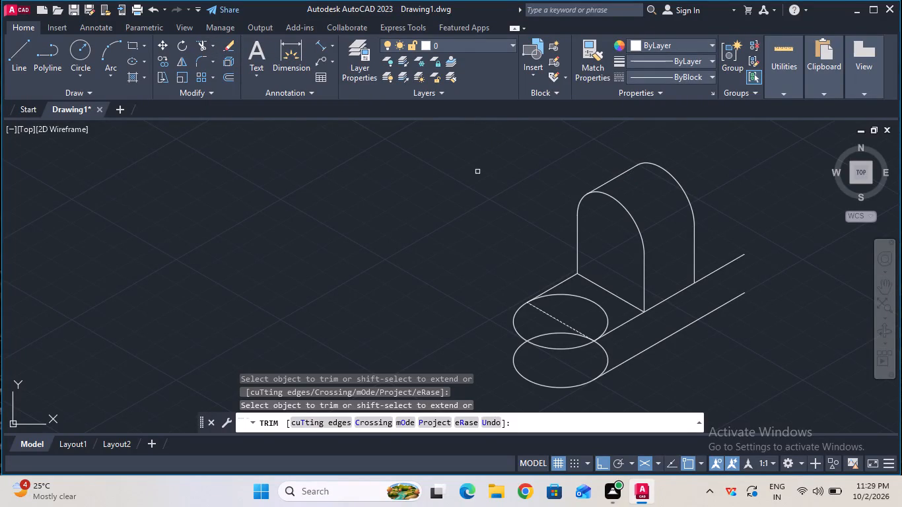
{"action": "key", "text": "Escape"}
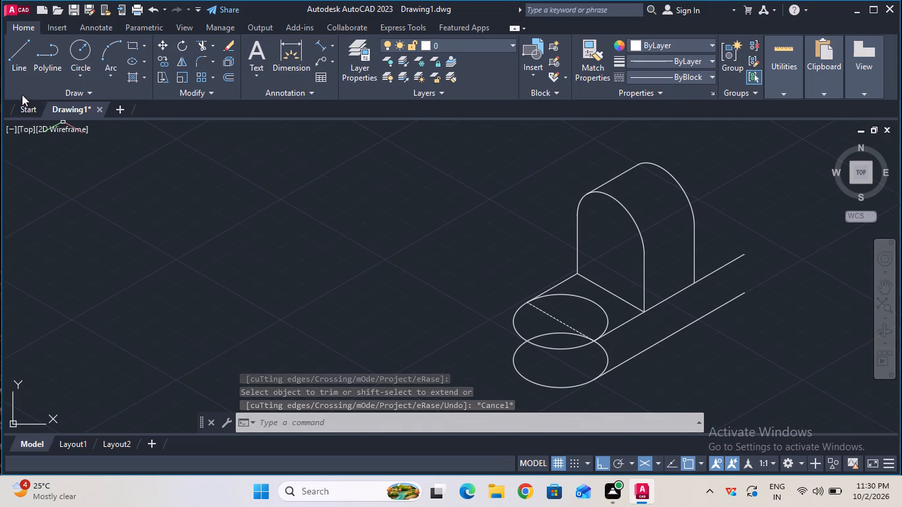
Draw a vertical line joining the outer quadrants of the base end's upper and lower isocircles.
{"action": "left_click", "coordinate": [22, 70]}
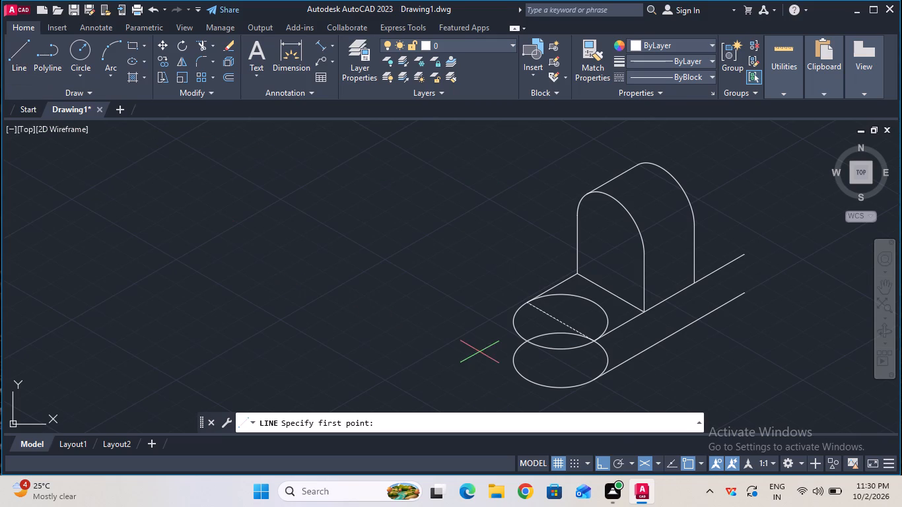
{"action": "left_click", "coordinate": [510, 321]}
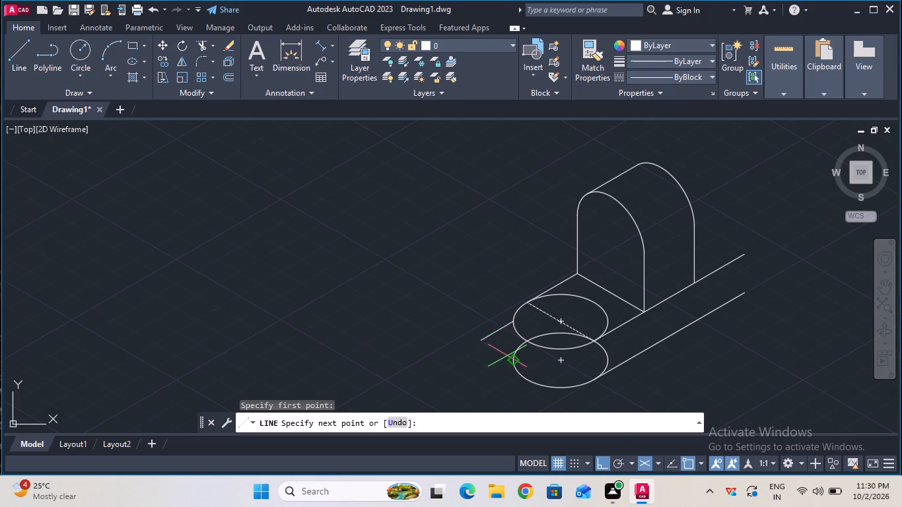
{"action": "key", "text": "F5"}
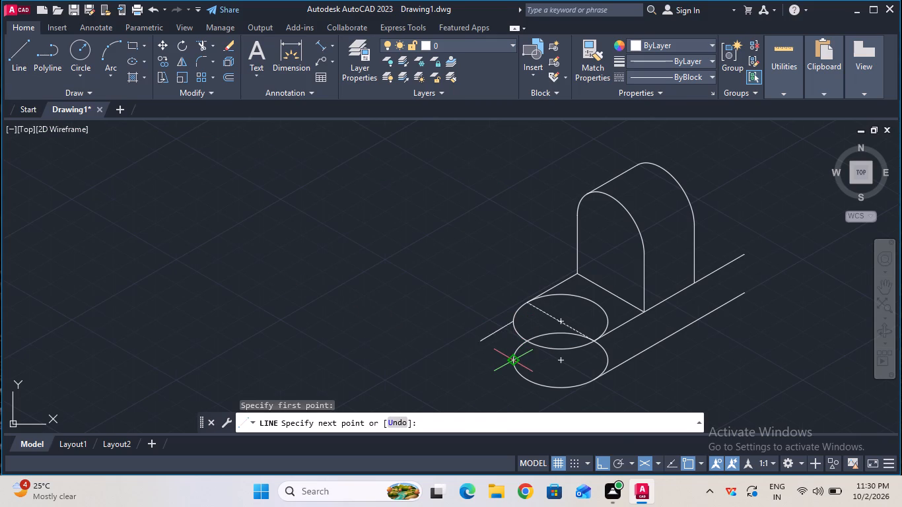
{"action": "left_click", "coordinate": [513, 362]}
{"action": "key", "text": "Escape"}
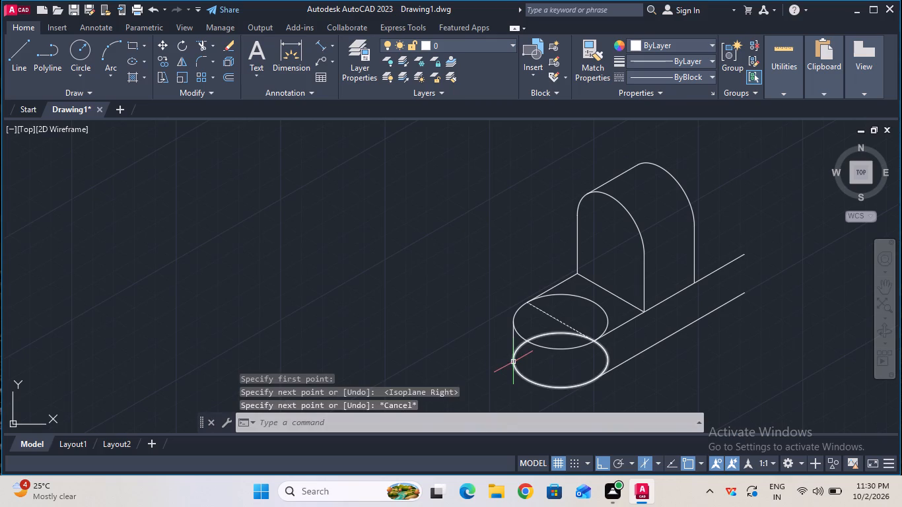
Trim the hidden portions of the base end's lower isocircle, leaving only its visible front outline.
{"action": "left_click", "coordinate": [205, 44]}
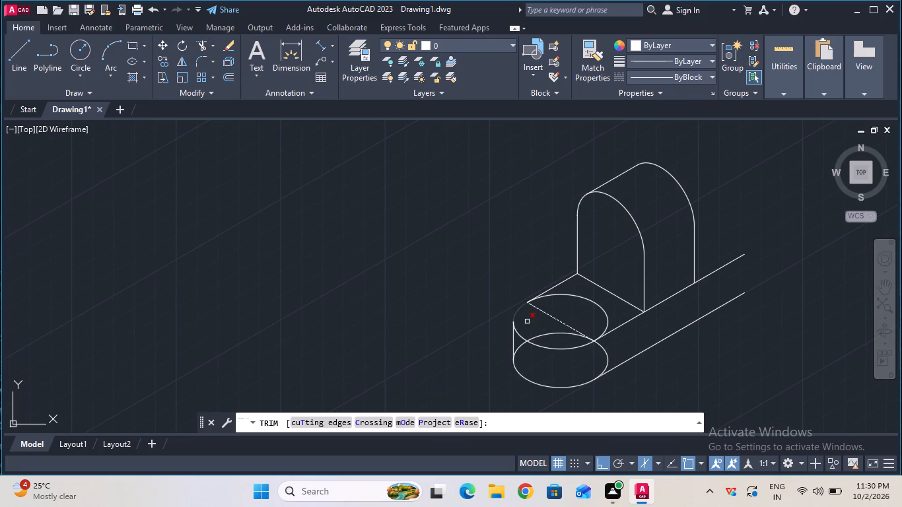
{"action": "left_click", "coordinate": [539, 335]}
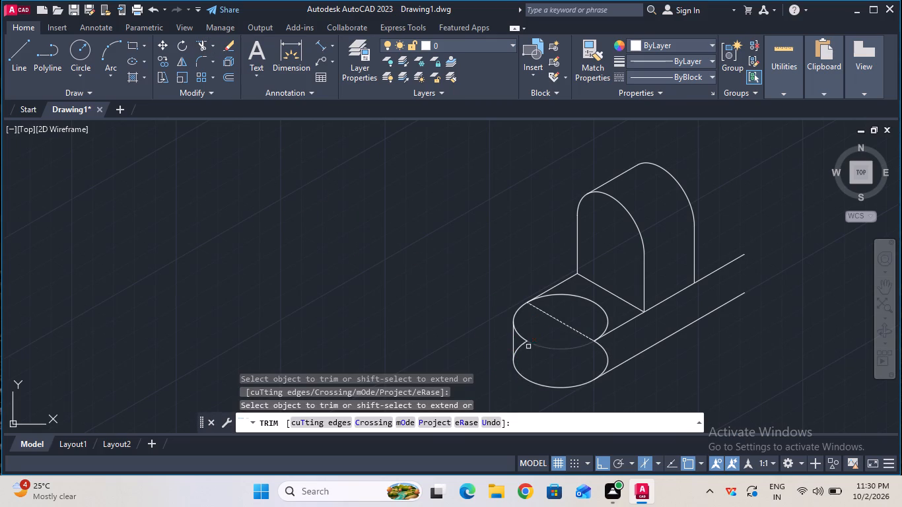
{"action": "left_click", "coordinate": [519, 347]}
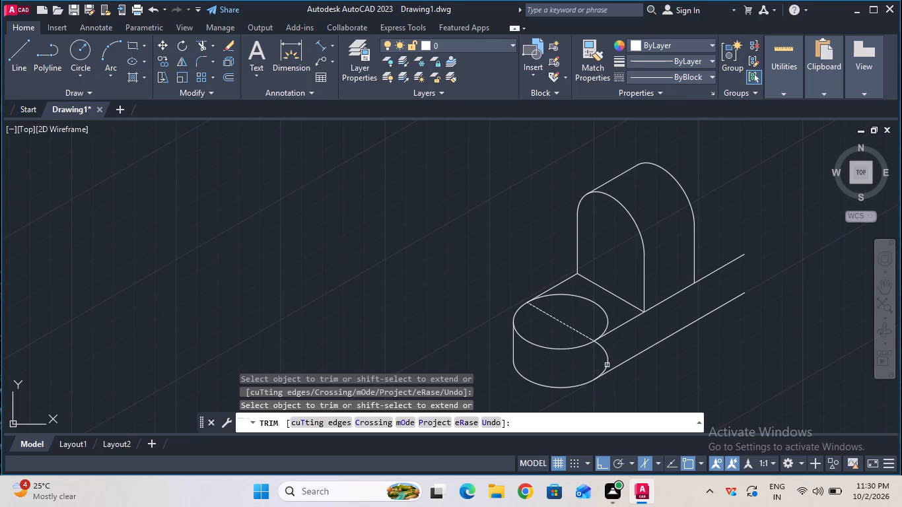
{"action": "left_click", "coordinate": [608, 365]}
{"action": "key", "text": "Escape"}
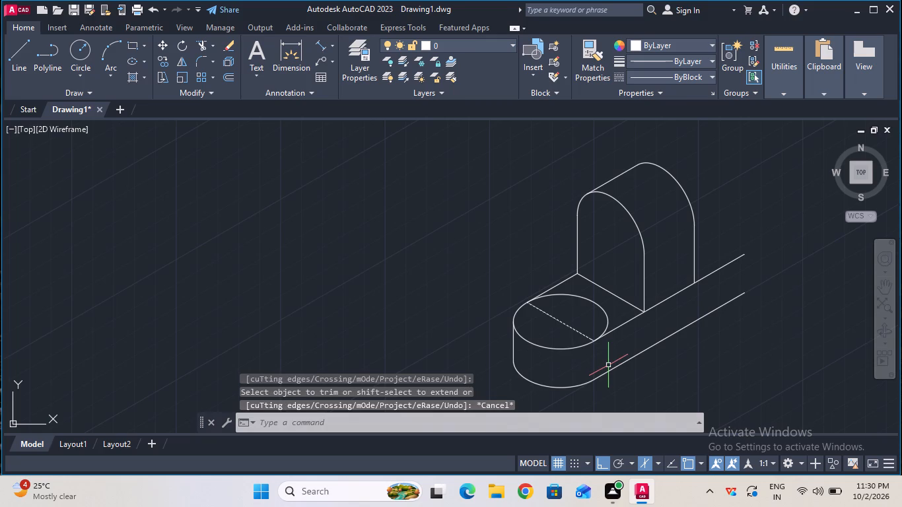
Trim the upper isocircle's inner half beyond the dashed centre line on the base's top face.
{"action": "left_click", "coordinate": [212, 50]}
{"action": "left_click", "coordinate": [221, 63]}
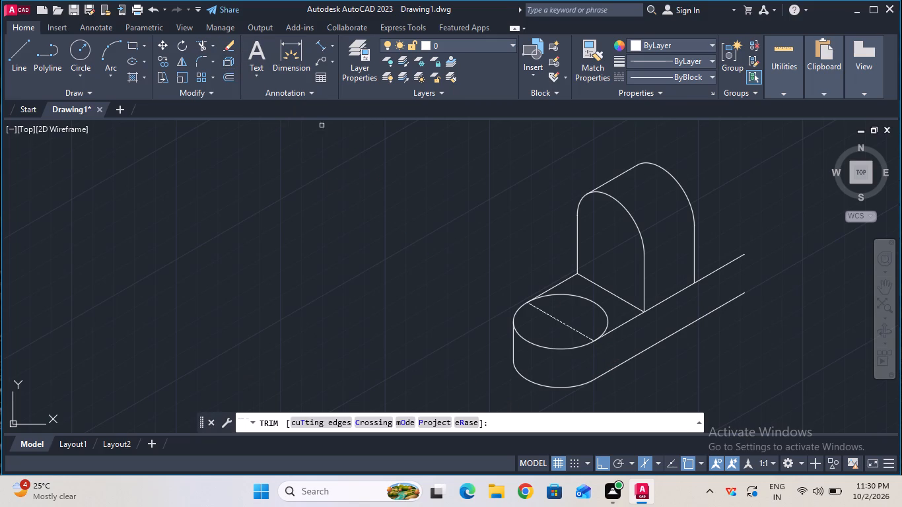
{"action": "left_click", "coordinate": [572, 297]}
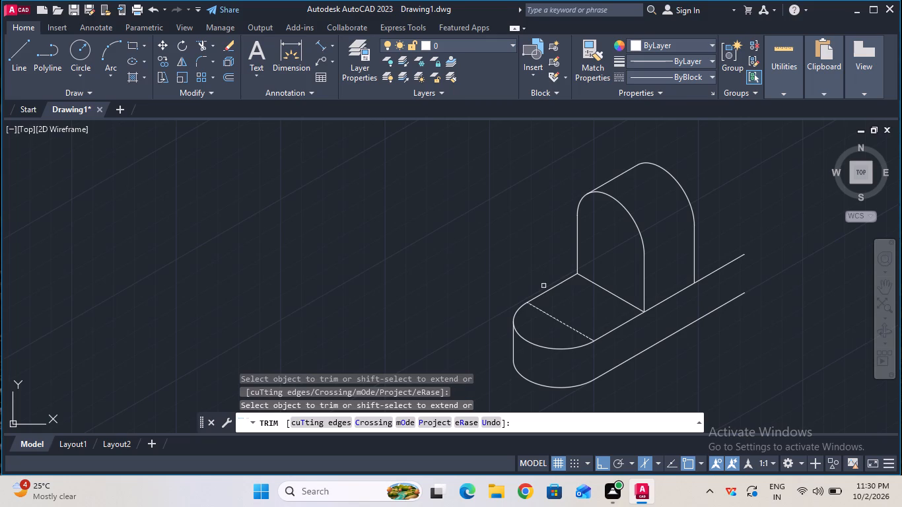
{"action": "key", "text": "Escape"}
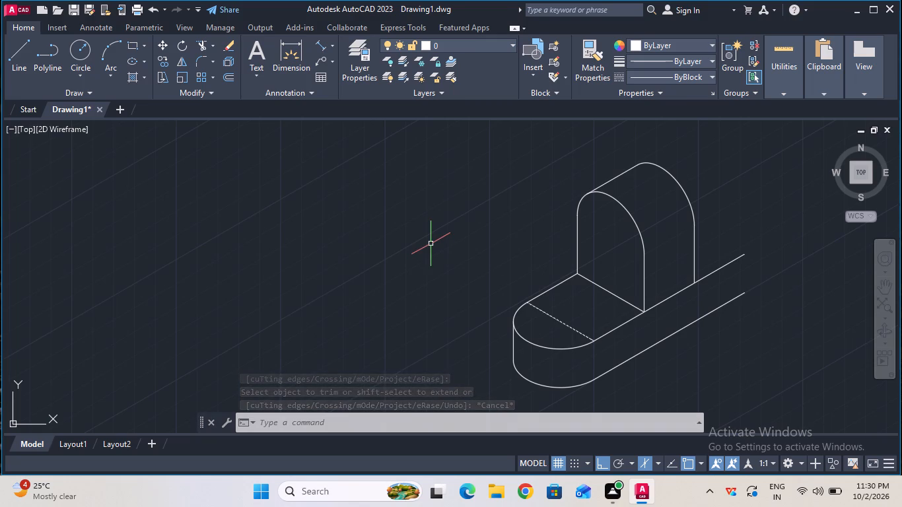
Check the base's top edge length between the upright's corner and the dashed centre line with an aligned dimension.
{"action": "left_click", "coordinate": [324, 46]}
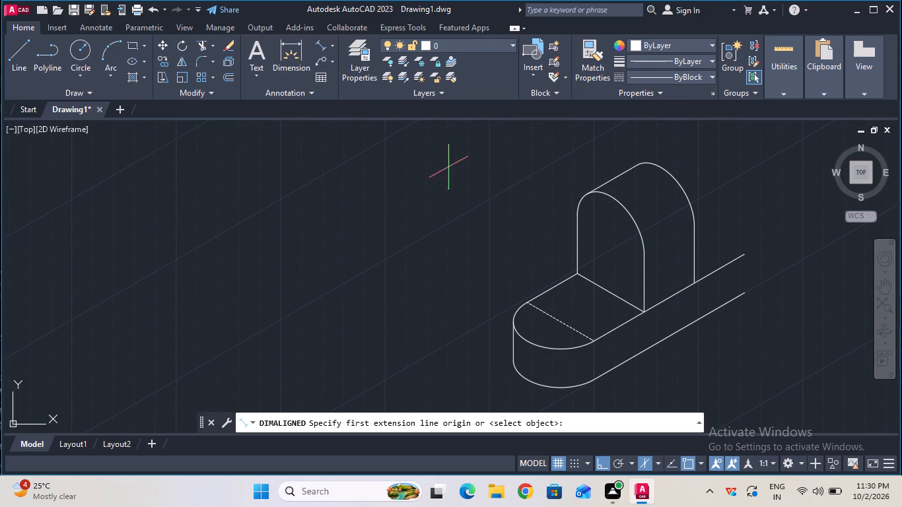
{"action": "left_click", "coordinate": [575, 273]}
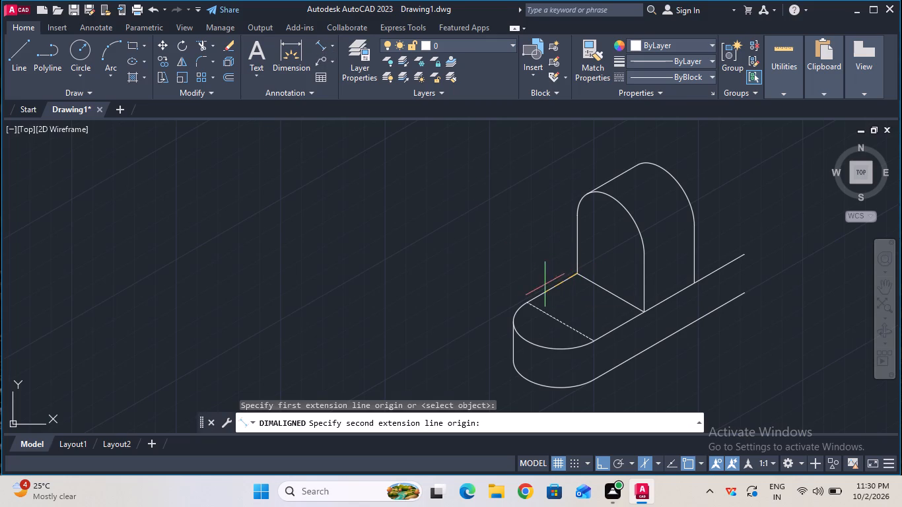
{"action": "left_click", "coordinate": [526, 304]}
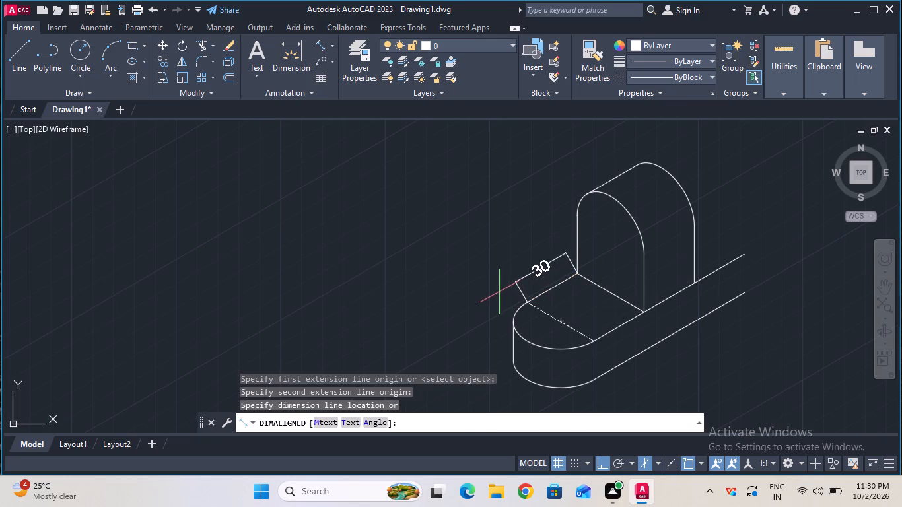
{"action": "key", "text": "Escape"}
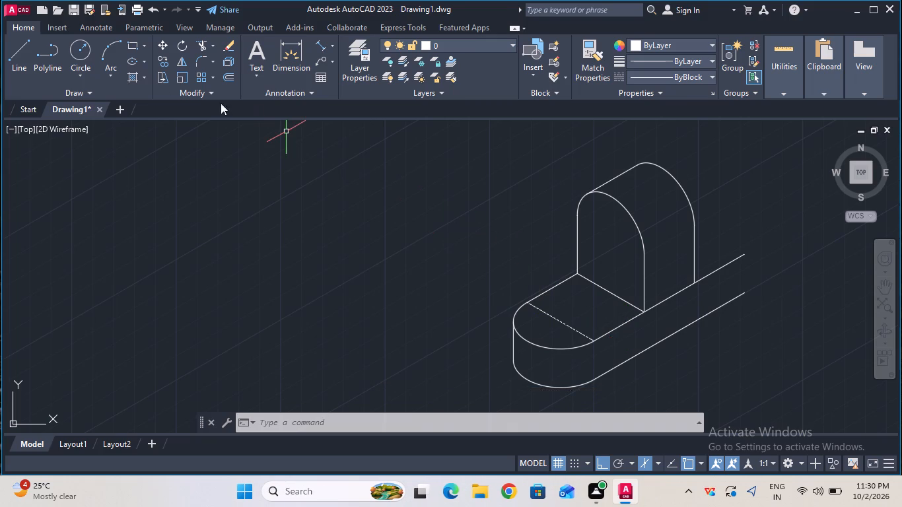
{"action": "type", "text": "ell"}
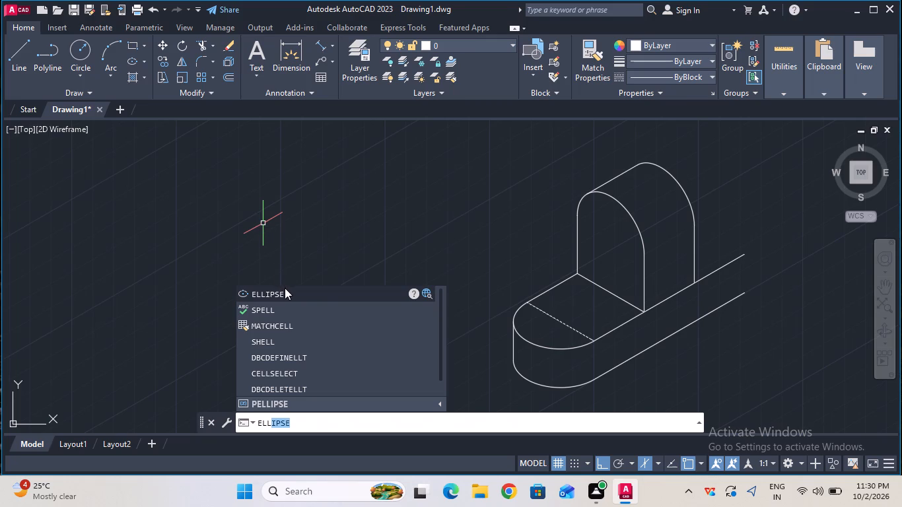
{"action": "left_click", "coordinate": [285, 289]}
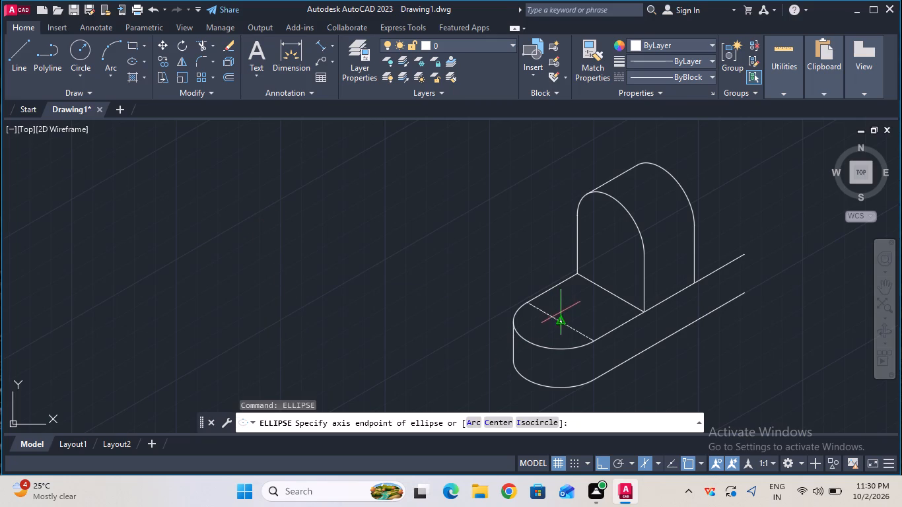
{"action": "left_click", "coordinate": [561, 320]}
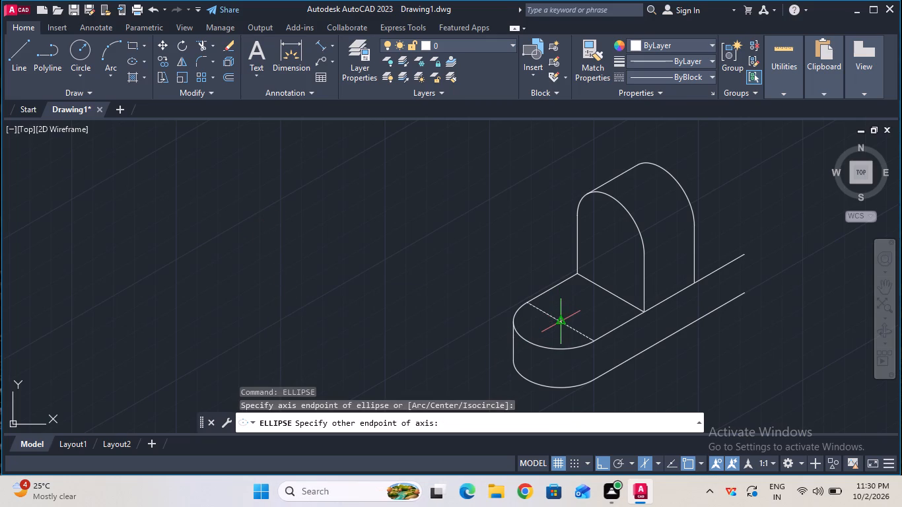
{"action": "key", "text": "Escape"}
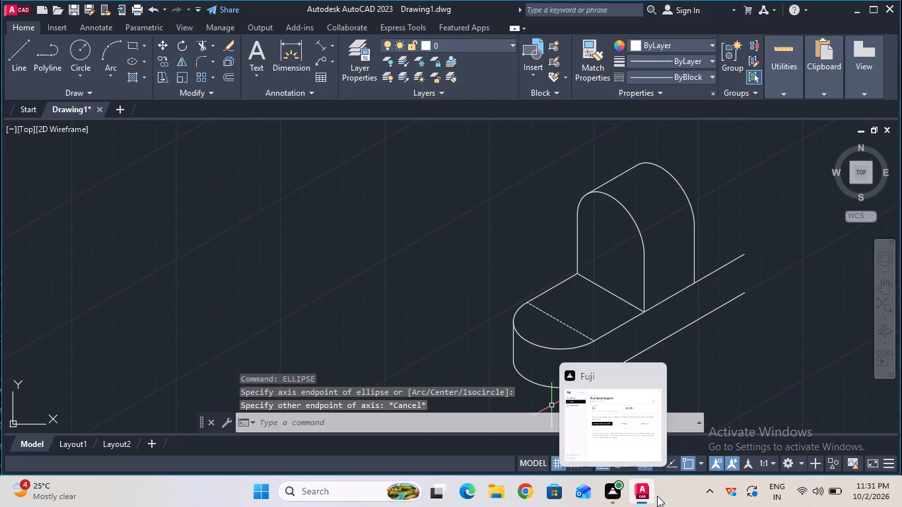
Draw a 10 mm radius isocircle on the top isoplane, centred on the midpoint of the base's dashed centre line.
{"action": "type", "text": "ell"}
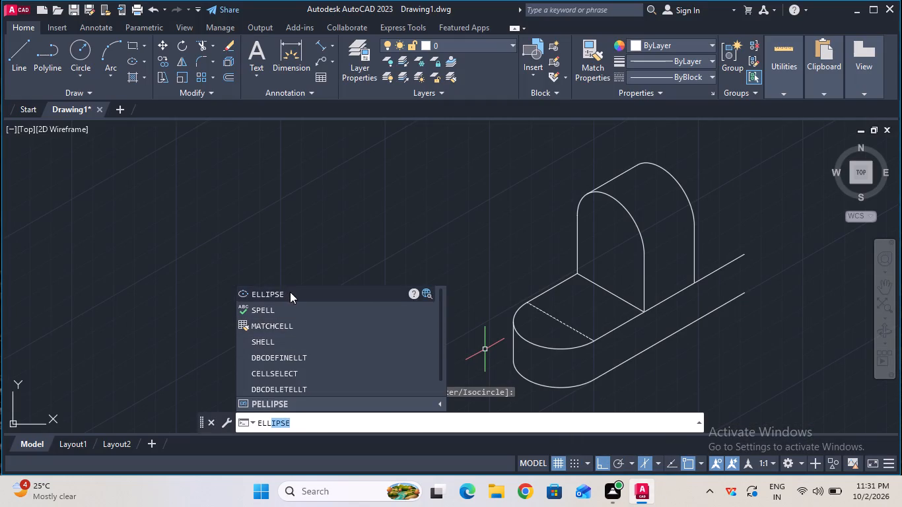
{"action": "left_click", "coordinate": [290, 292]}
{"action": "left_click", "coordinate": [528, 425]}
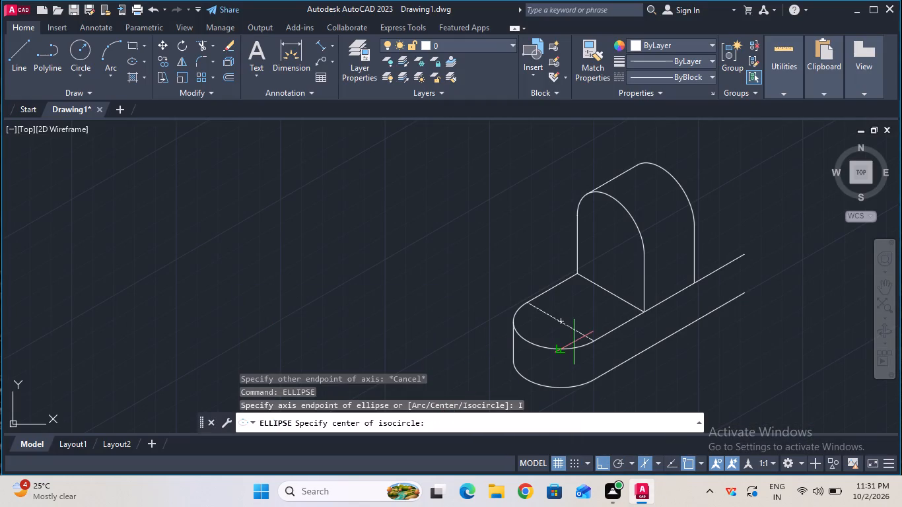
{"action": "left_click", "coordinate": [561, 322]}
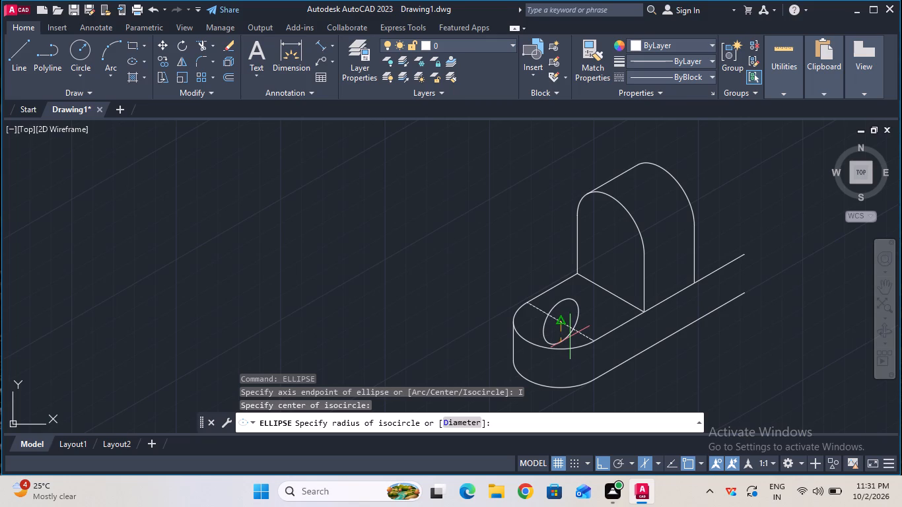
{"action": "key", "text": "F5"}
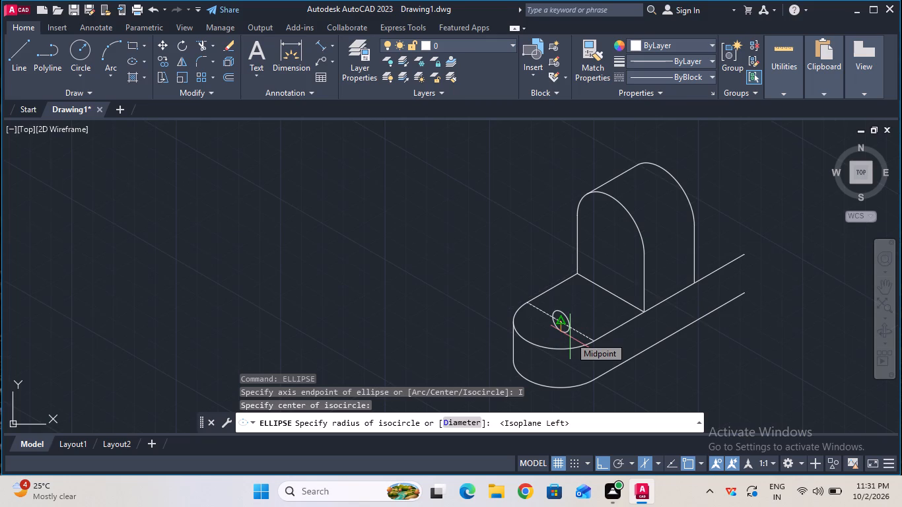
{"action": "key", "text": "F6"}
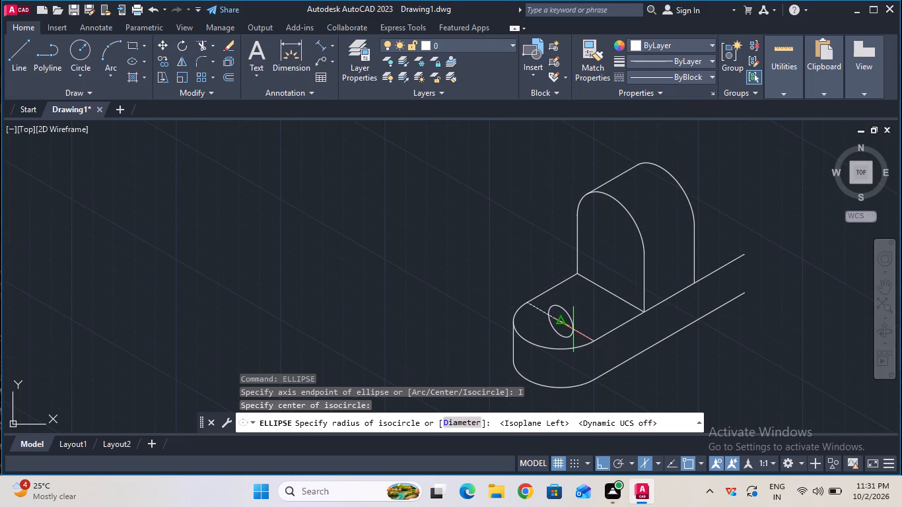
{"action": "key", "text": "F5"}
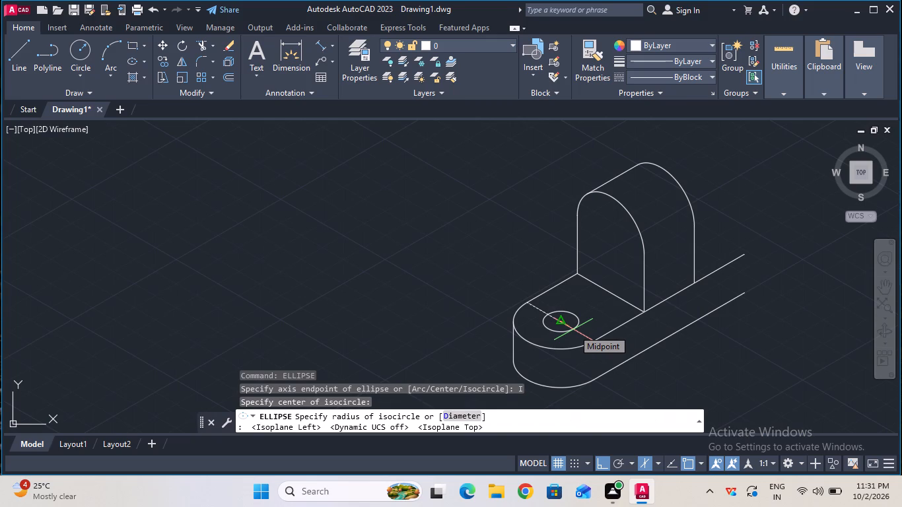
{"action": "key", "text": "1"}
{"action": "key", "text": "0"}
{"action": "key", "text": "Return"}
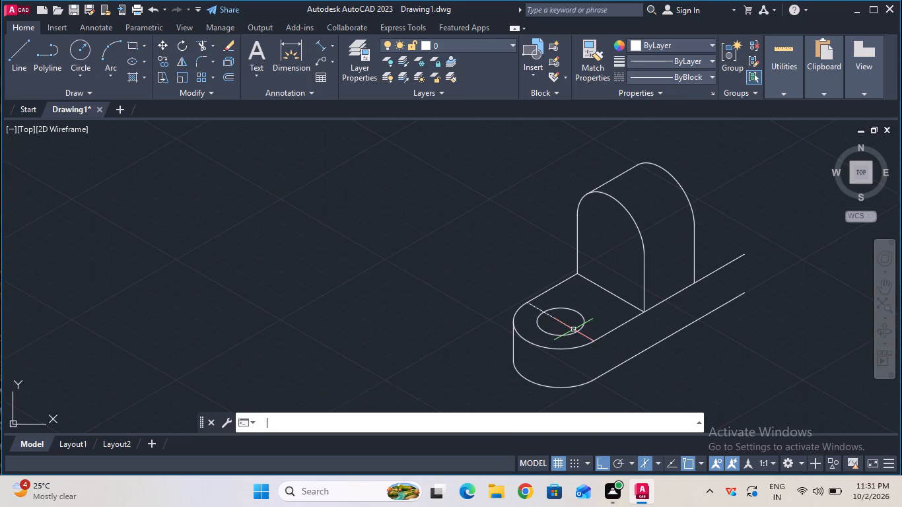
{"action": "key", "text": "Escape"}
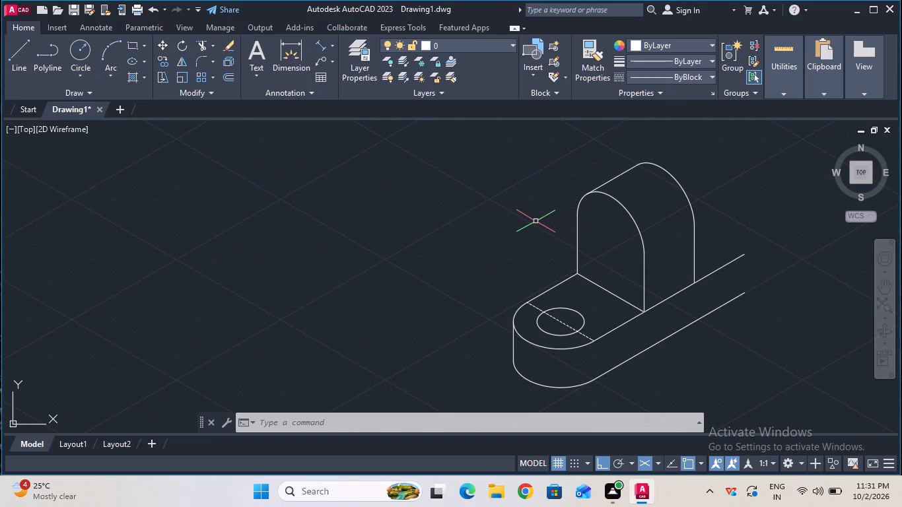
Copy the base hole's isocircle 90 mm from its centre along the base's length, towards the far end behind the upright.
{"action": "left_click", "coordinate": [158, 59]}
{"action": "left_click", "coordinate": [568, 310]}
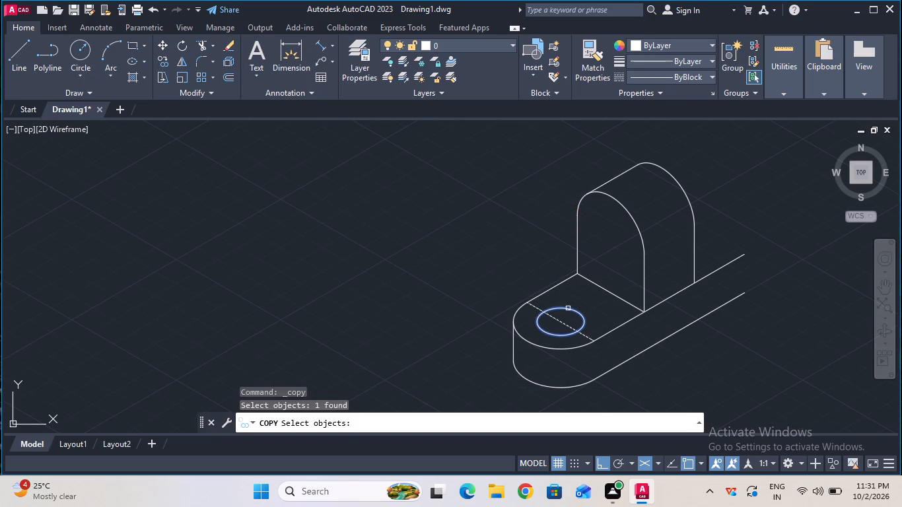
{"action": "key", "text": "Return"}
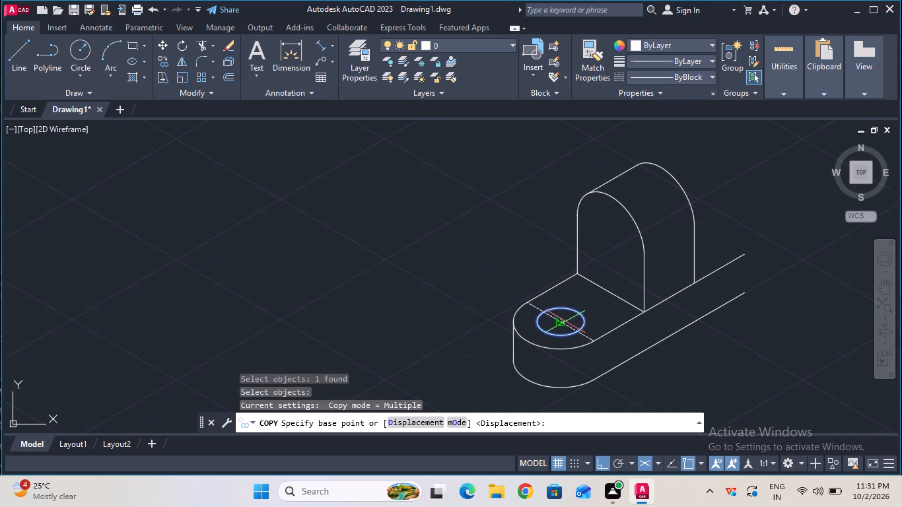
{"action": "left_click", "coordinate": [562, 321]}
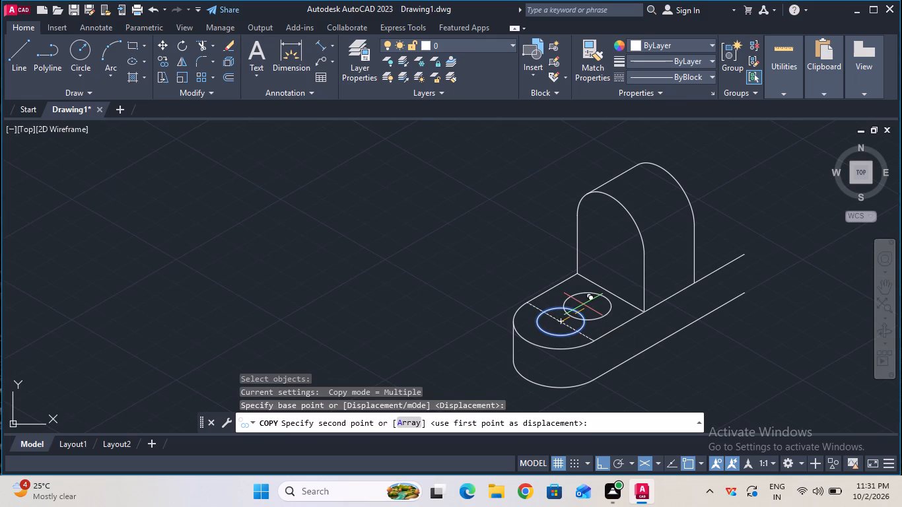
{"action": "type", "text": "90"}
{"action": "key", "text": "Return"}
{"action": "key", "text": "Escape"}
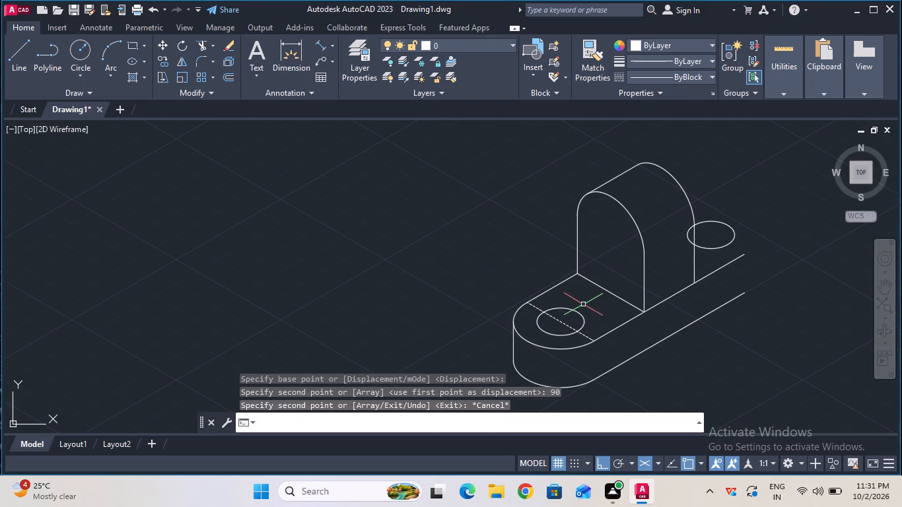
Trim the part of the copied isocircle hidden behind the upright's rear vertical edge.
{"action": "left_click", "coordinate": [201, 48]}
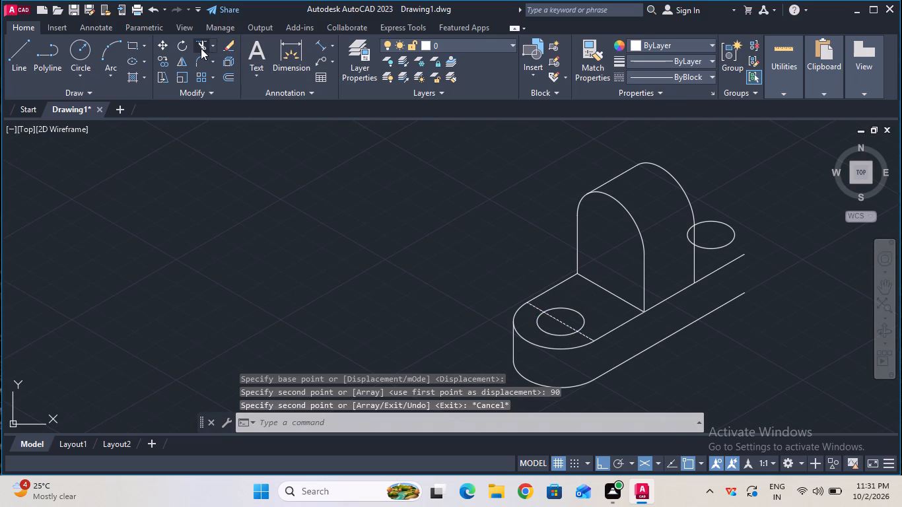
{"action": "left_click", "coordinate": [689, 240]}
{"action": "key", "text": "Escape"}
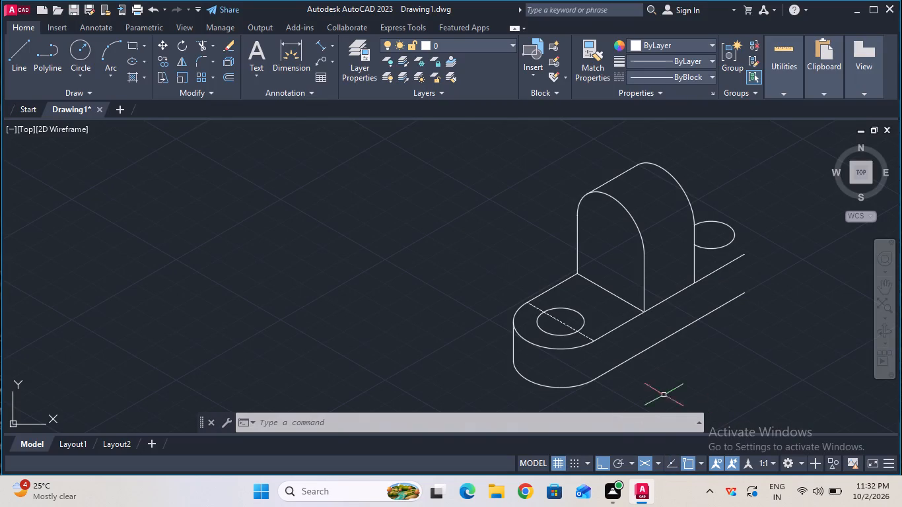
Draw a 10 mm radius isocircle on the left isoplane, centred on the rounded top of the upright's front face.
{"action": "left_click", "coordinate": [882, 287]}
{"action": "left_click_drag", "start_coordinate": [782, 303], "coordinate": [784, 333]}
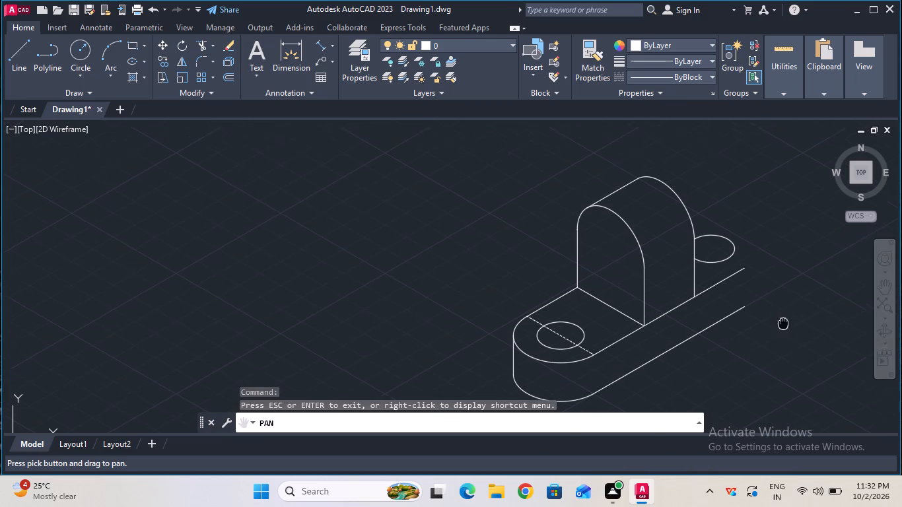
{"action": "left_click_drag", "start_coordinate": [784, 333], "coordinate": [785, 337]}
{"action": "key", "text": "Escape"}
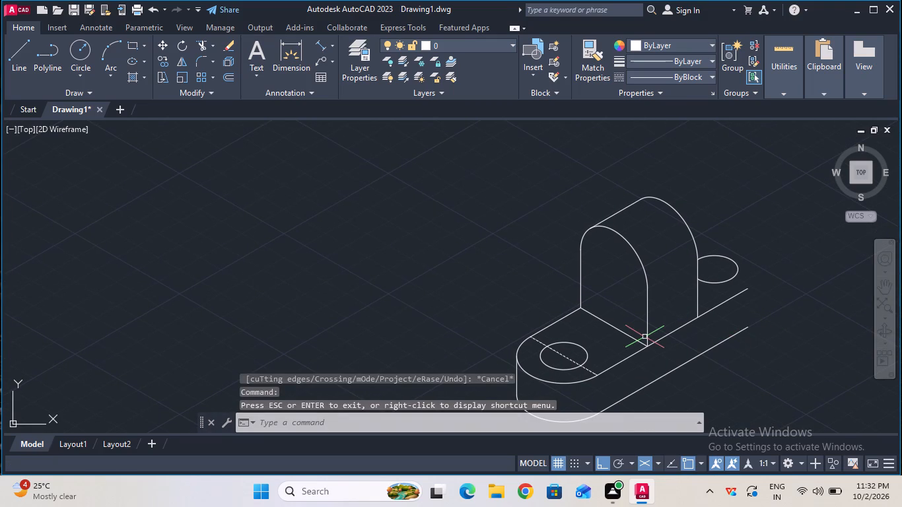
{"action": "key", "text": "e"}
{"action": "type", "text": "ll"}
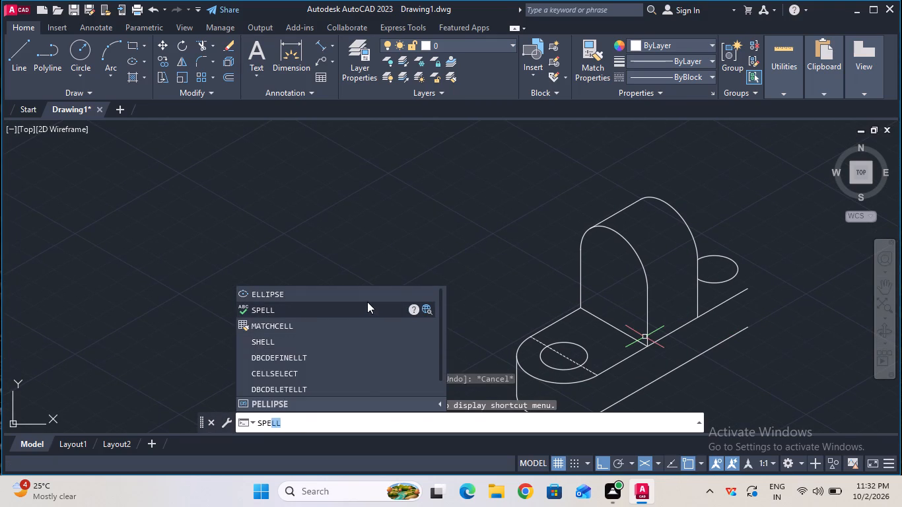
{"action": "left_click", "coordinate": [367, 295]}
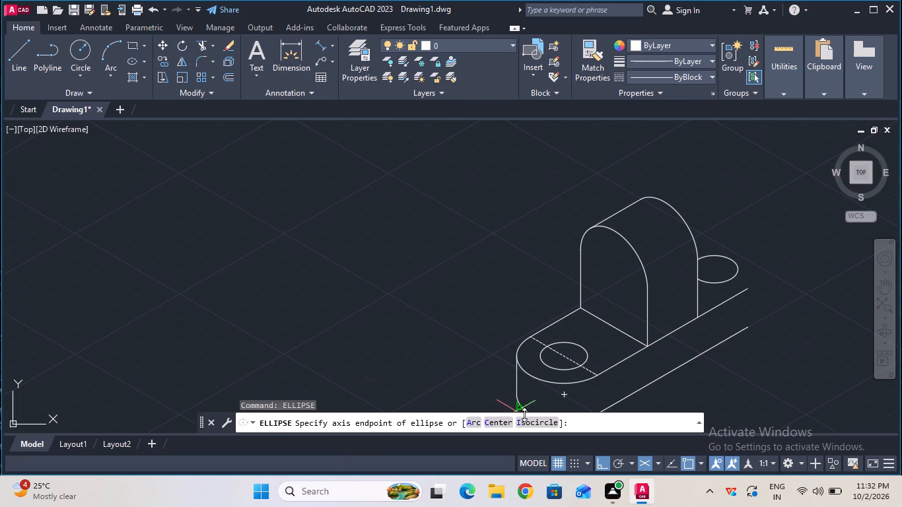
{"action": "left_click", "coordinate": [528, 421]}
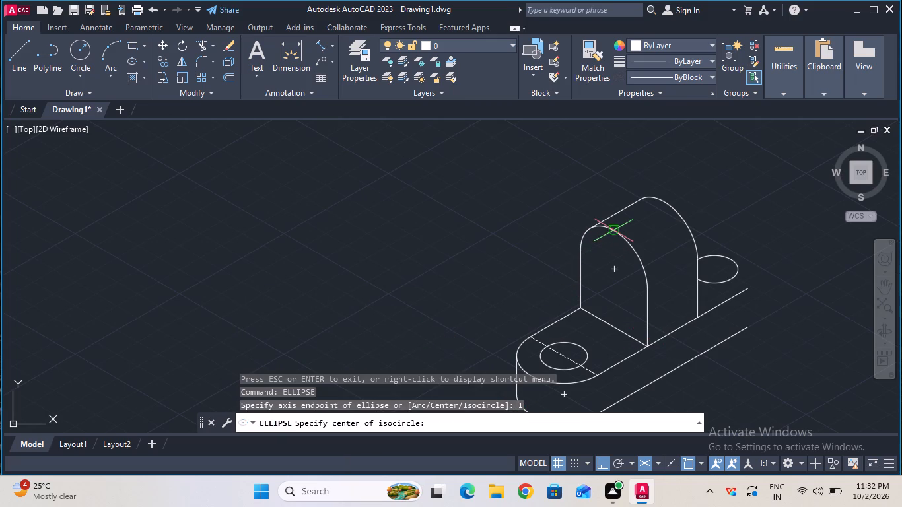
{"action": "left_click", "coordinate": [613, 269]}
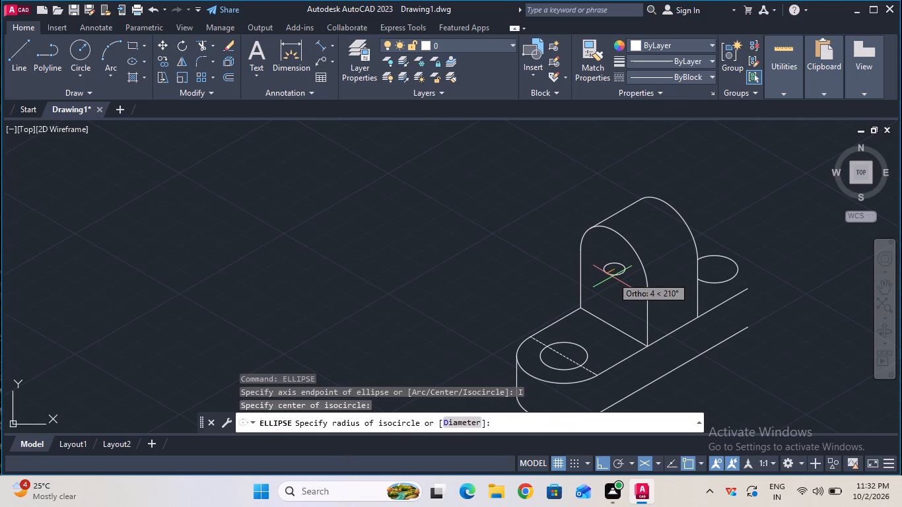
{"action": "key", "text": "F5"}
{"action": "key", "text": "F5"}
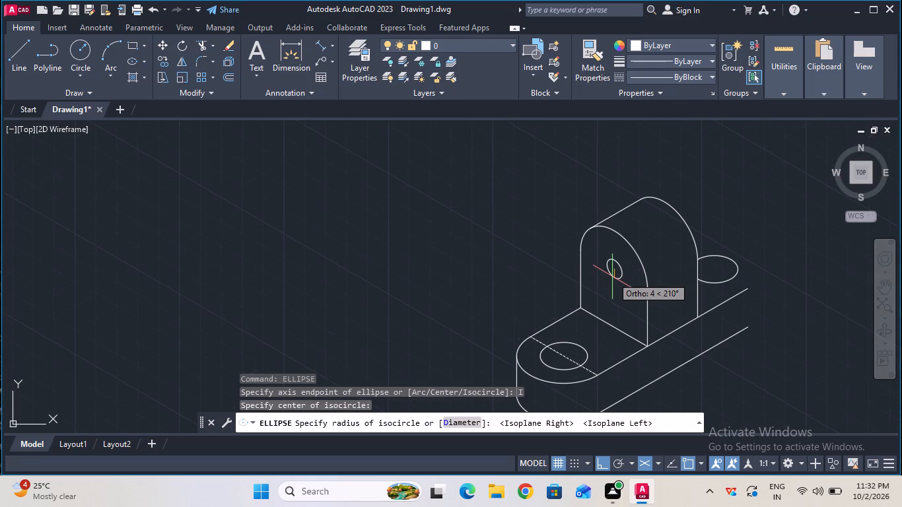
{"action": "key", "text": "1"}
{"action": "key", "text": "0"}
{"action": "key", "text": "Return"}
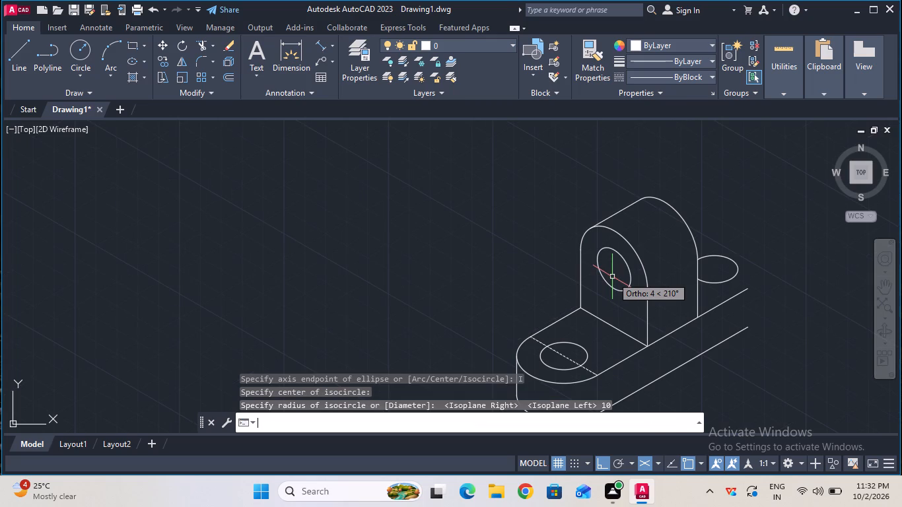
{"action": "key", "text": "Escape"}
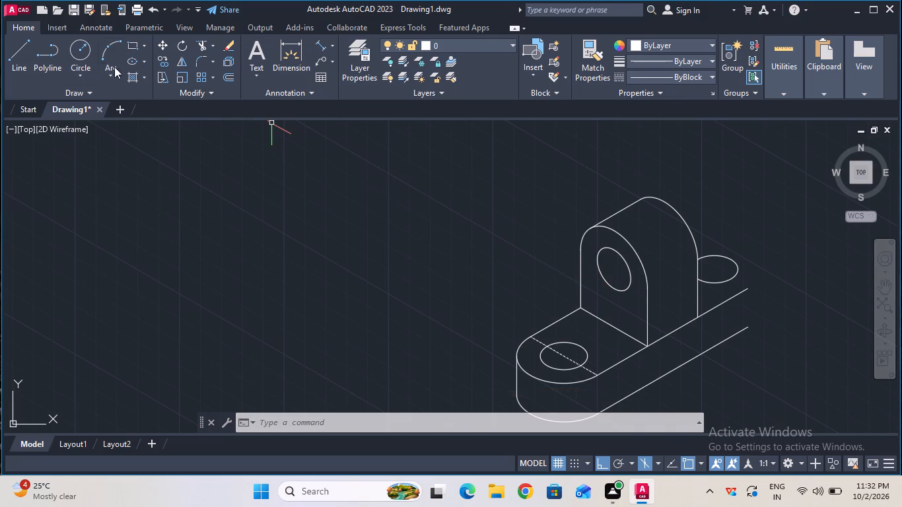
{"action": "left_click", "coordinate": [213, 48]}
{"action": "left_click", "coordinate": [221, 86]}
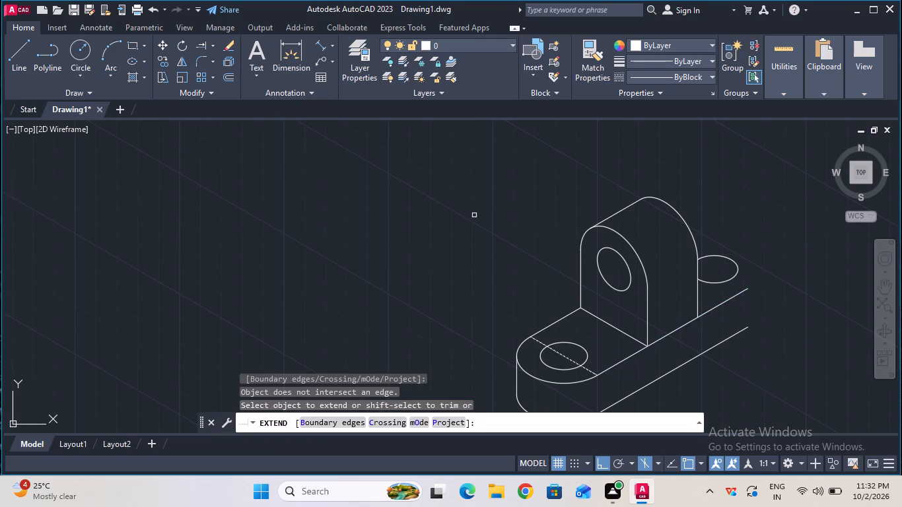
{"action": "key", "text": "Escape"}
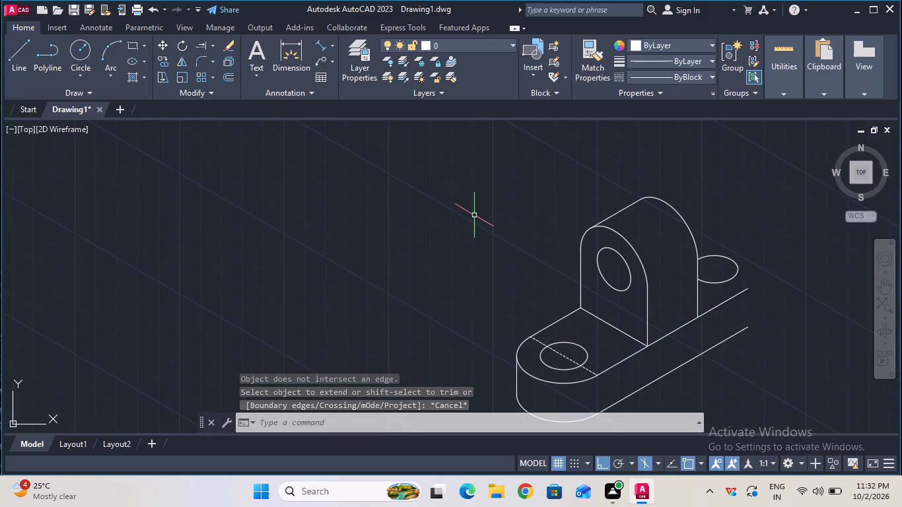
Draw a 20 mm radius isocircle on the top isoplane, centred on the far base hole behind the upright.
{"action": "key", "text": "e"}
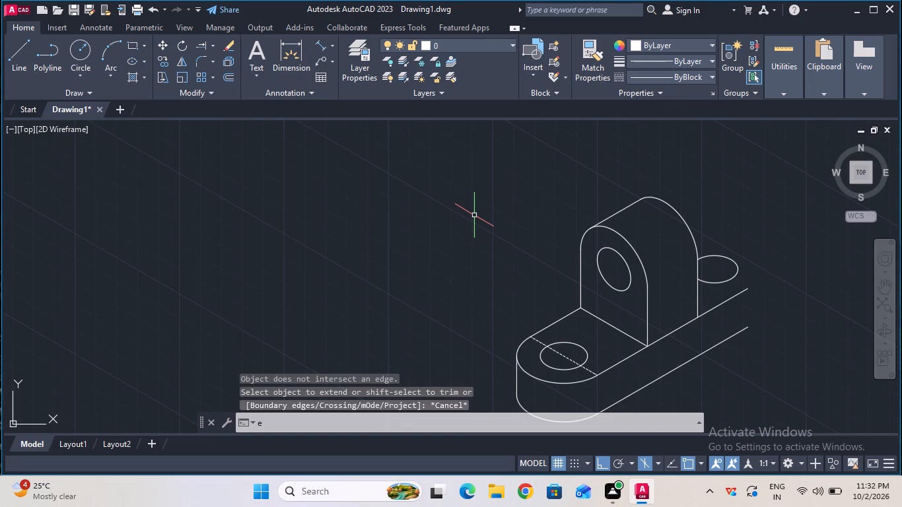
{"action": "type", "text": "ll"}
{"action": "left_click", "coordinate": [339, 294]}
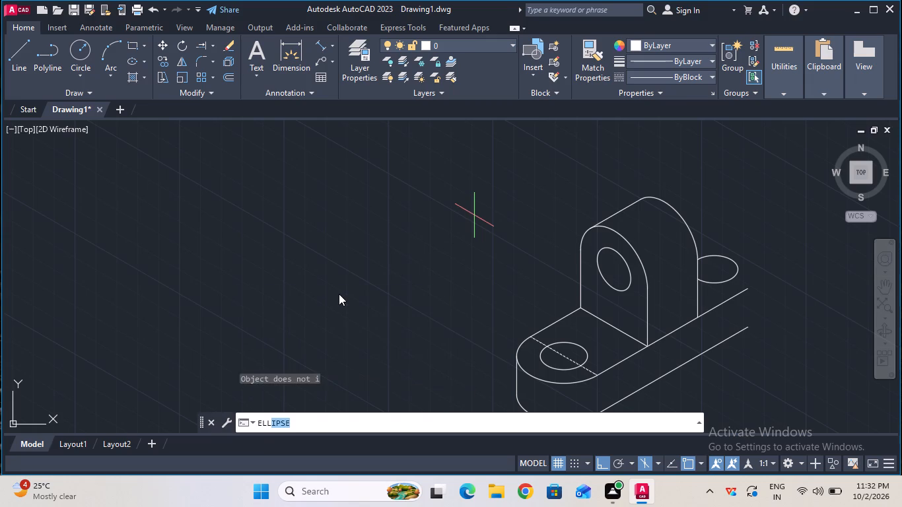
{"action": "left_click", "coordinate": [527, 419]}
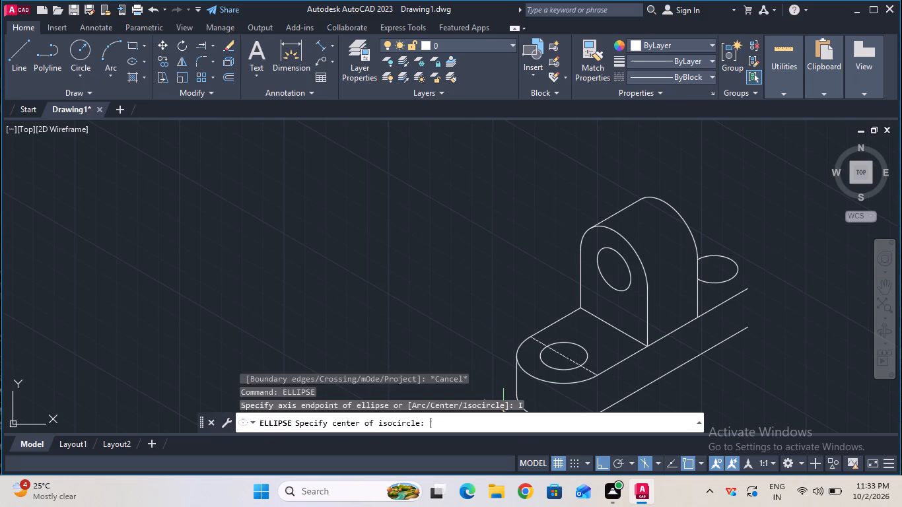
{"action": "left_click", "coordinate": [715, 268]}
{"action": "key", "text": "F5"}
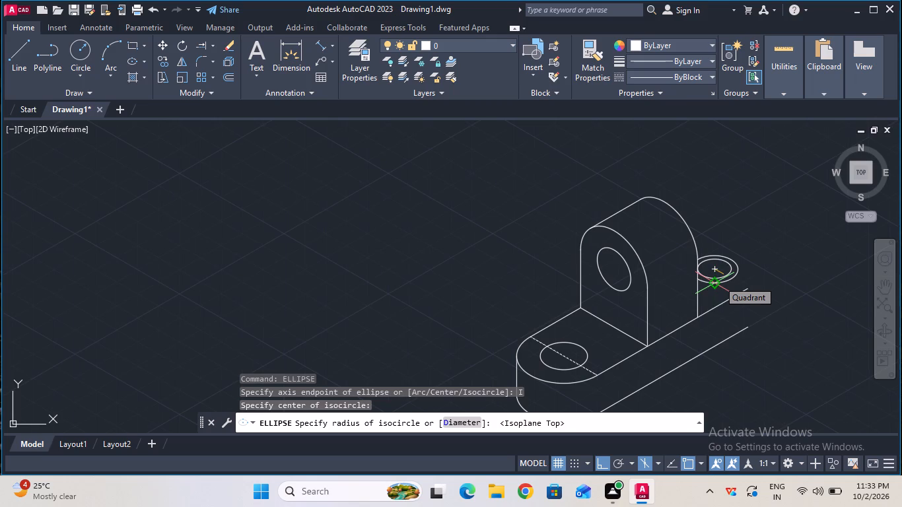
{"action": "key", "text": "2"}
{"action": "key", "text": "0"}
{"action": "key", "text": "Return"}
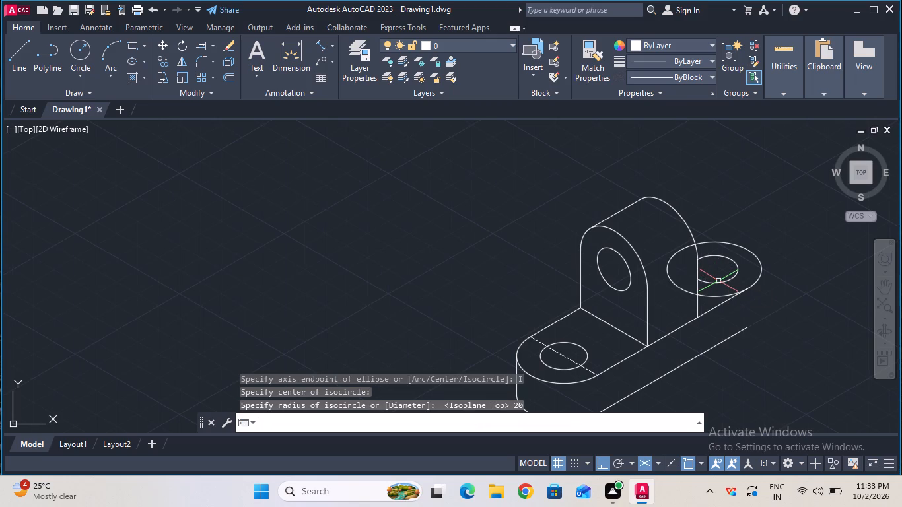
{"action": "key", "text": "Escape"}
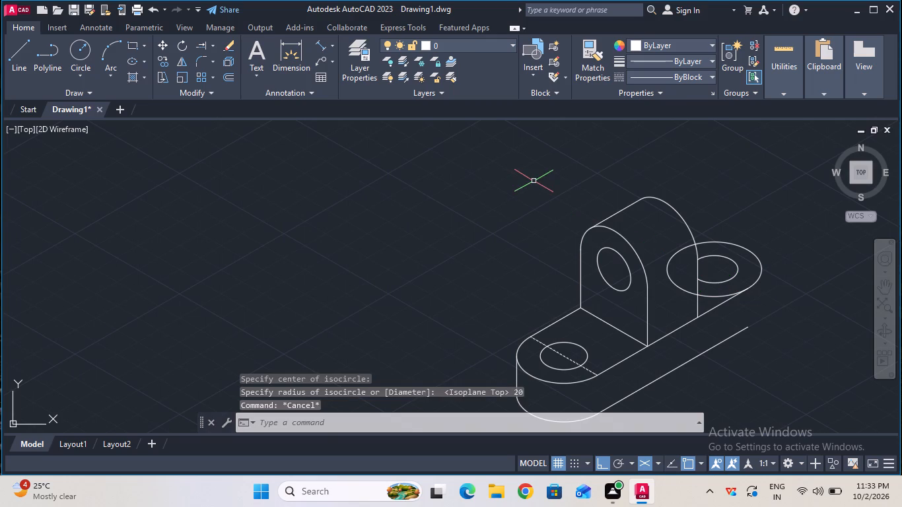
Trim the 20 mm isocircle where the upright hides it and along its inner side, leaving the base's rounded far end.
{"action": "left_click", "coordinate": [215, 46]}
{"action": "left_click", "coordinate": [223, 70]}
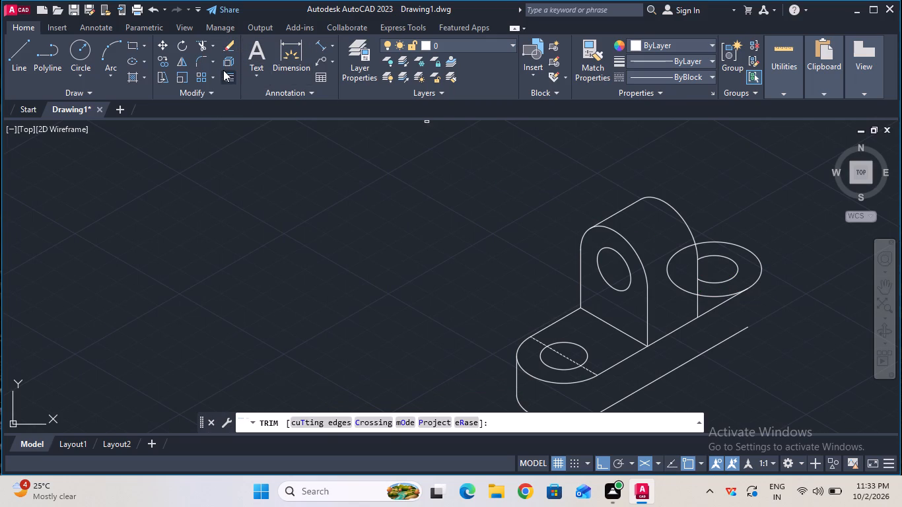
{"action": "left_click", "coordinate": [668, 267]}
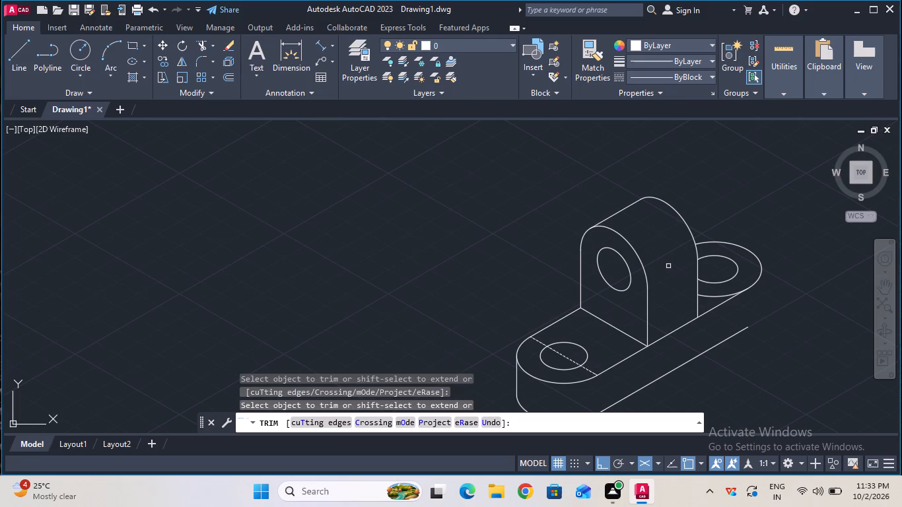
{"action": "left_click", "coordinate": [714, 296]}
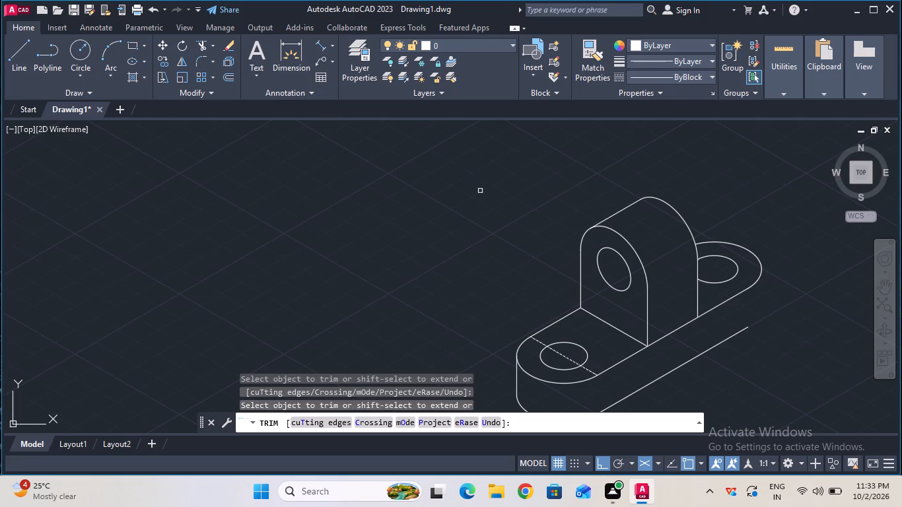
{"action": "key", "text": "Escape"}
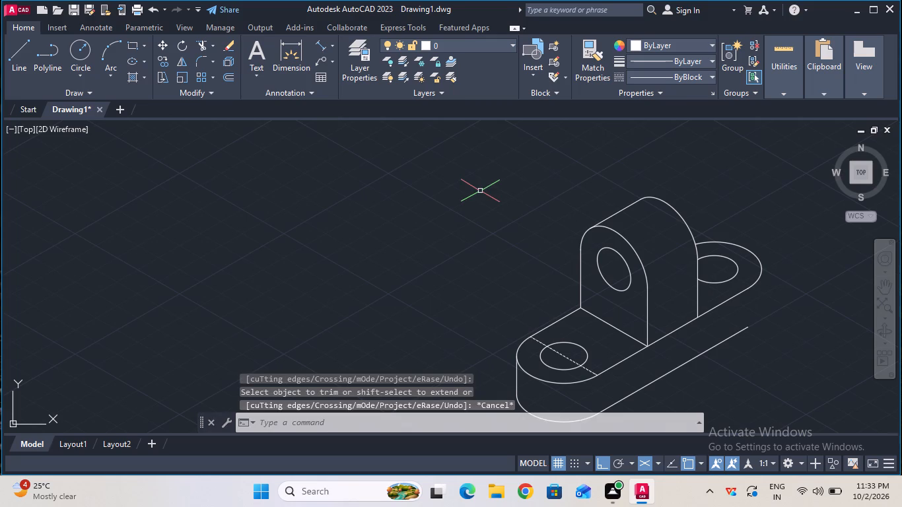
Copy the far end's rounded top arc 20 mm straight down from its centre to form the base's bottom edge.
{"action": "left_click", "coordinate": [166, 63]}
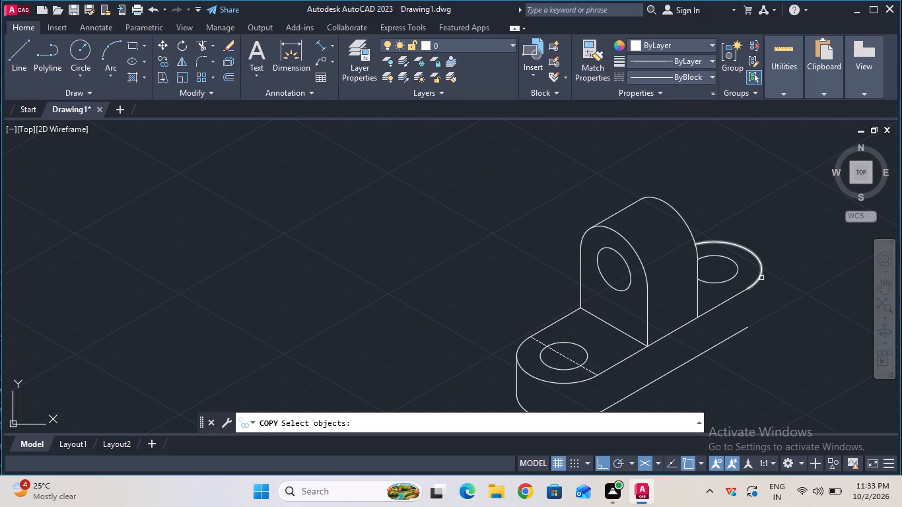
{"action": "left_click", "coordinate": [757, 278]}
{"action": "key", "text": "Return"}
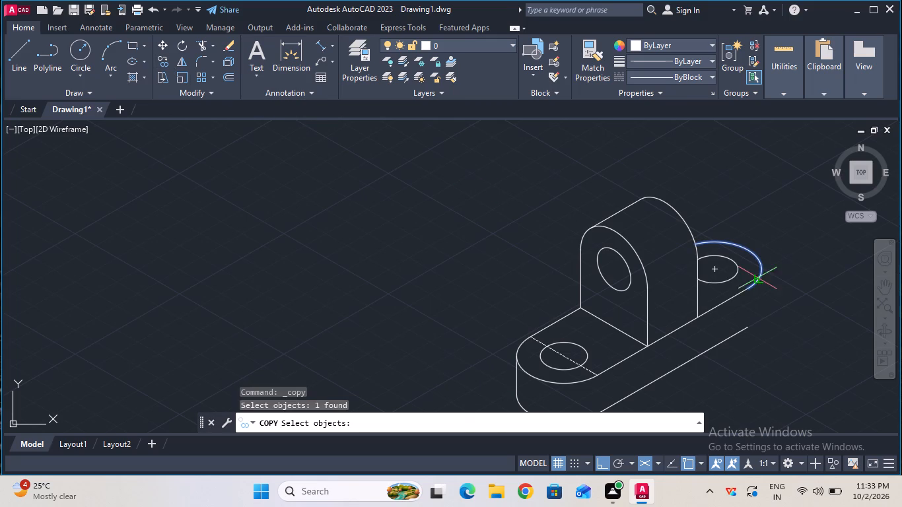
{"action": "left_click", "coordinate": [711, 271]}
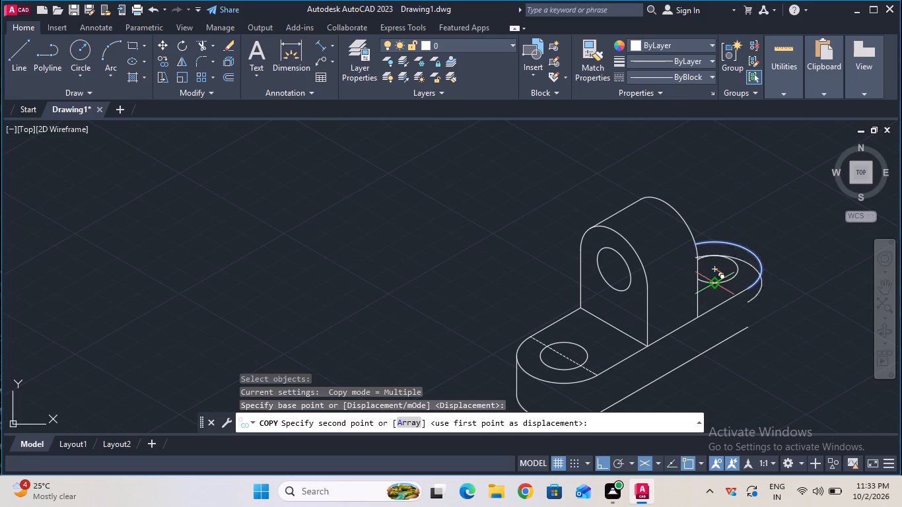
{"action": "key", "text": "F5"}
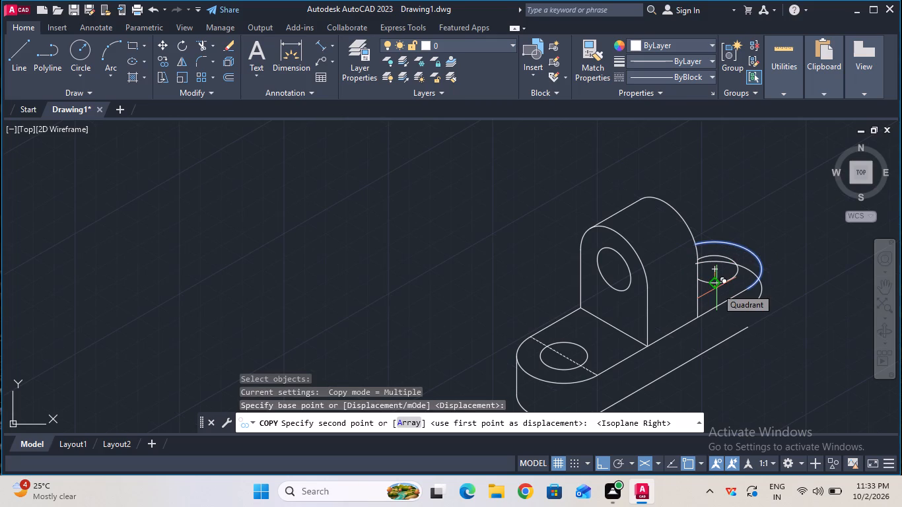
{"action": "key", "text": "2"}
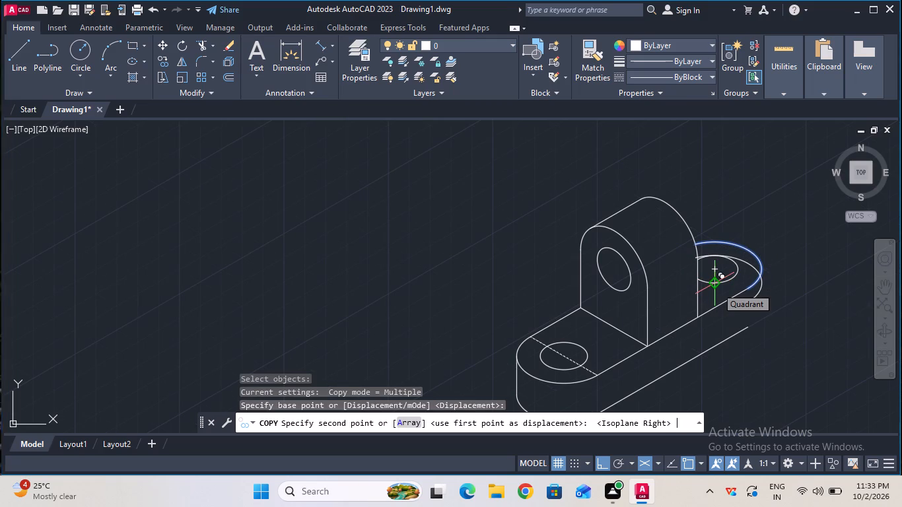
{"action": "key", "text": "0"}
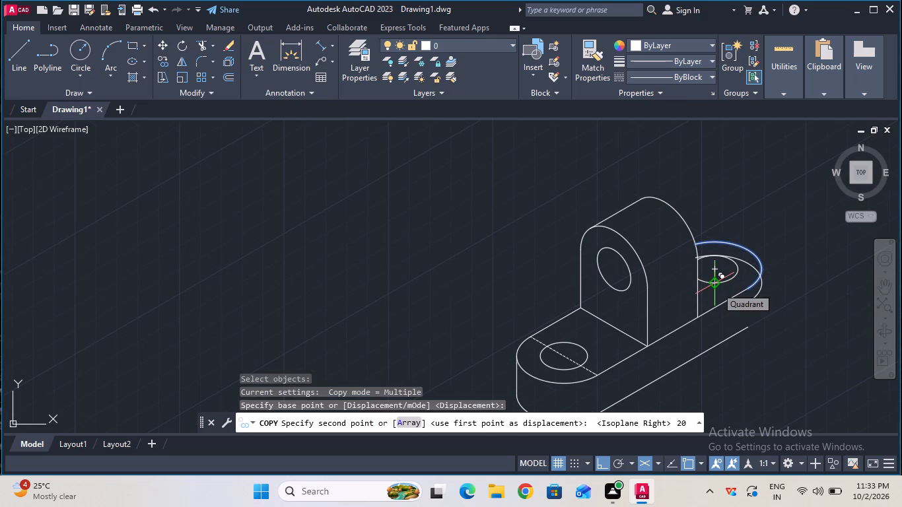
{"action": "key", "text": "Return"}
{"action": "key", "text": "Escape"}
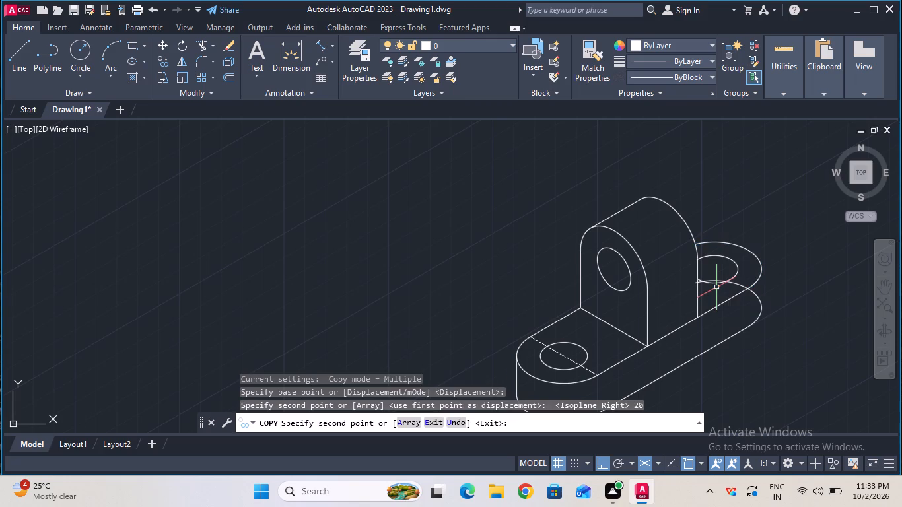
Trim the pieces of the copied bottom arc that cross the upright, the far hole and the base's top face.
{"action": "scroll", "coordinate": [716, 287], "scroll_direction": "up", "scroll_amount": 1, "text": "ctrl"}
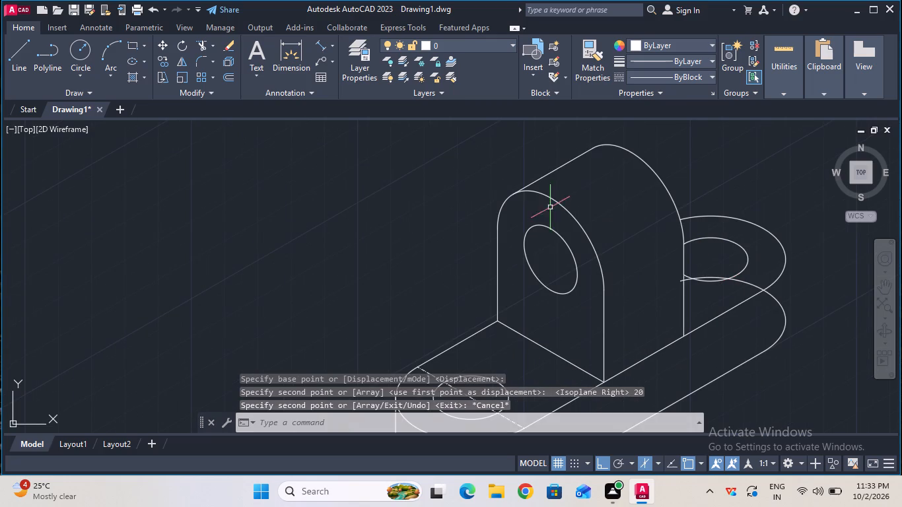
{"action": "left_click", "coordinate": [205, 48]}
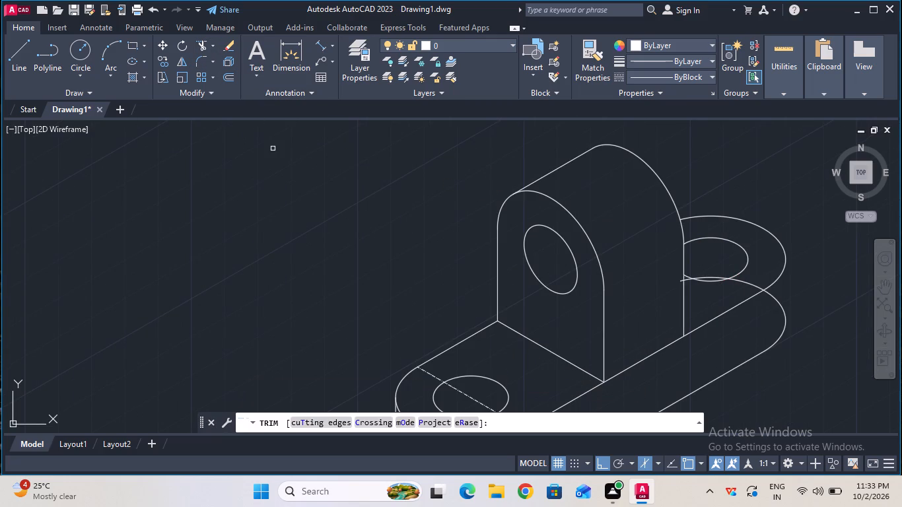
{"action": "left_click", "coordinate": [681, 281]}
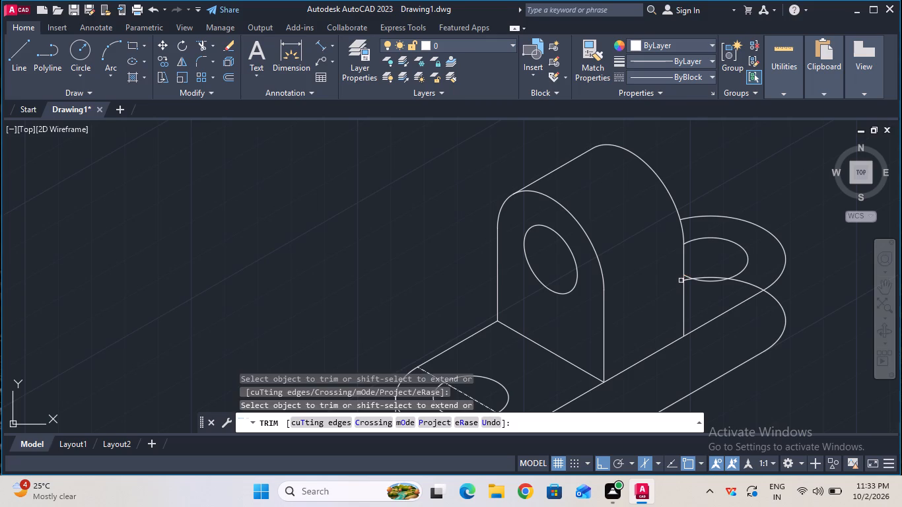
{"action": "scroll", "coordinate": [703, 287], "scroll_direction": "up", "scroll_amount": 2, "text": "ctrl"}
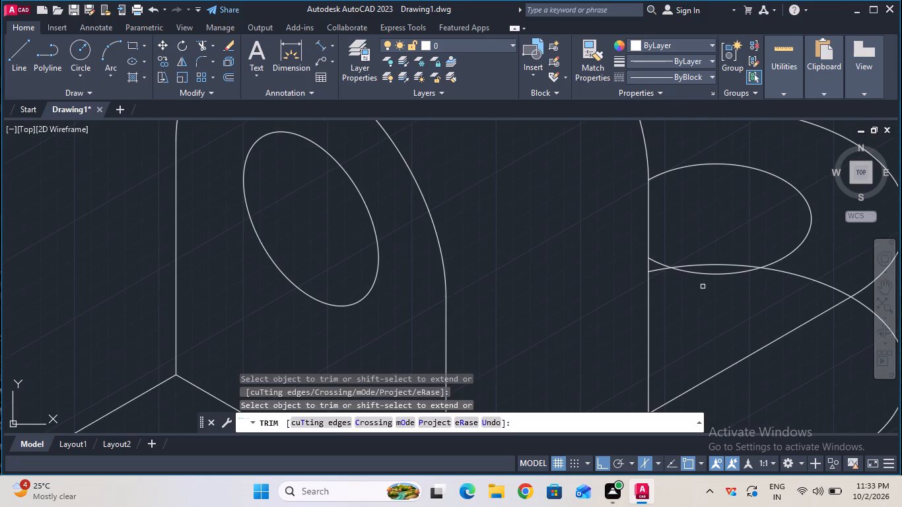
{"action": "left_click", "coordinate": [654, 269]}
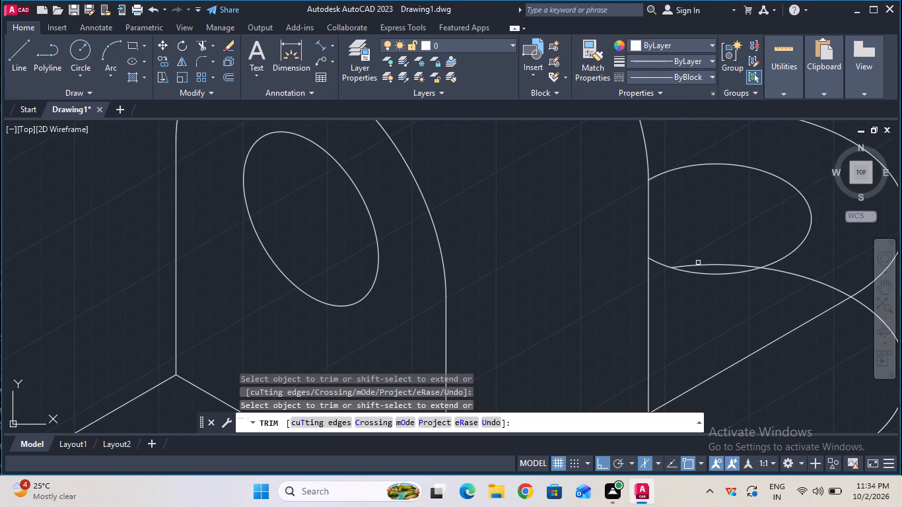
{"action": "left_click", "coordinate": [701, 264]}
{"action": "scroll", "coordinate": [701, 264], "scroll_direction": "down", "scroll_amount": 1, "text": "ctrl"}
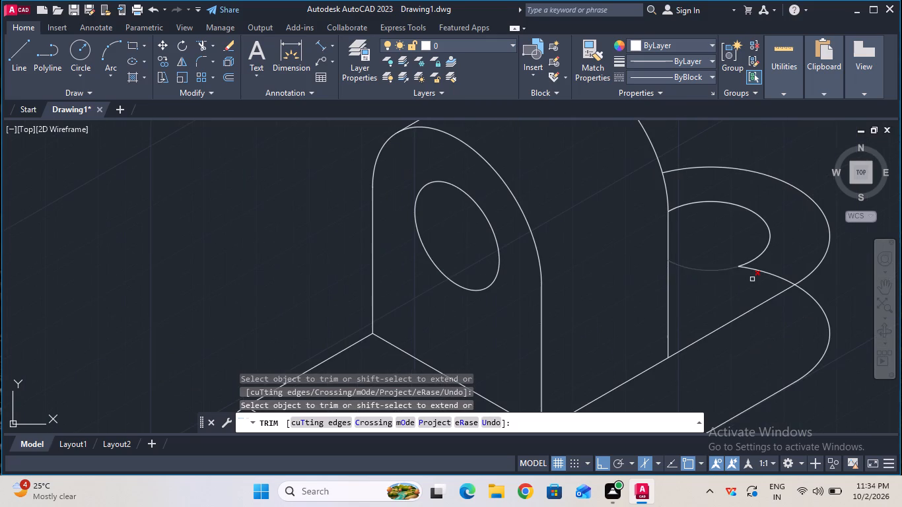
{"action": "double_click", "coordinate": [767, 273]}
{"action": "key", "text": "Escape"}
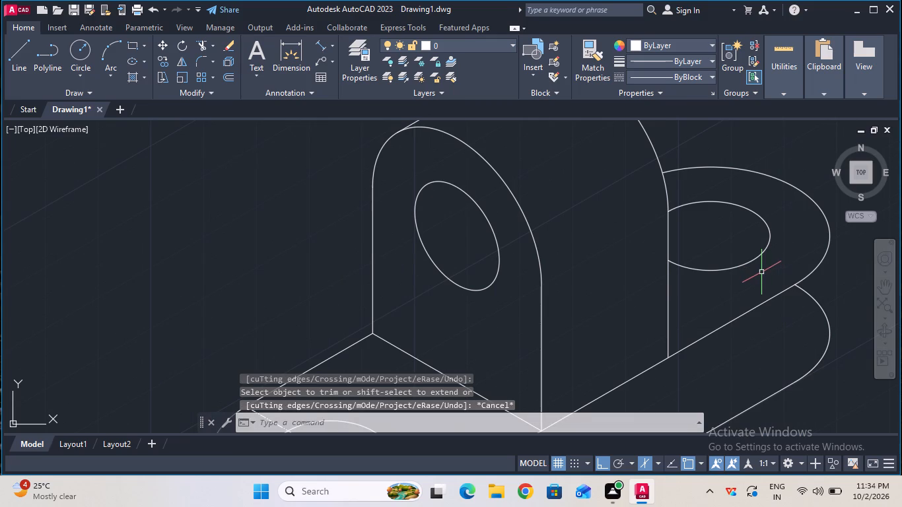
Draw a vertical line from the outermost point of the bottom arc to the top arc at the base's far end.
{"action": "scroll", "coordinate": [757, 271], "scroll_direction": "down", "scroll_amount": 1, "text": "ctrl"}
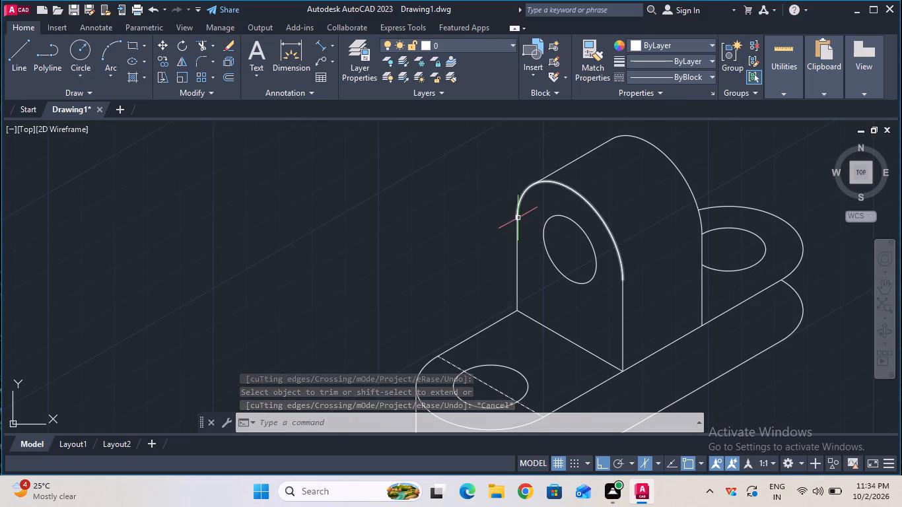
{"action": "left_click", "coordinate": [19, 57]}
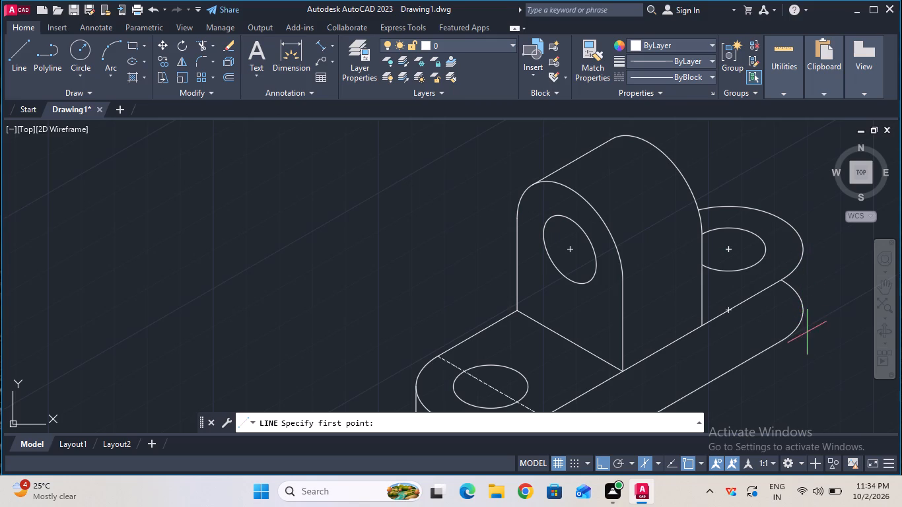
{"action": "left_click", "coordinate": [804, 312]}
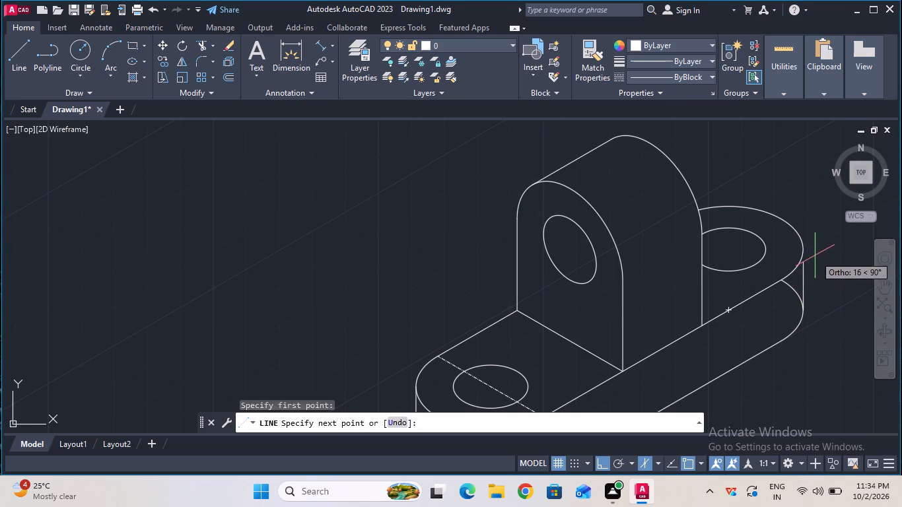
{"action": "left_click", "coordinate": [804, 250]}
{"action": "key", "text": "Escape"}
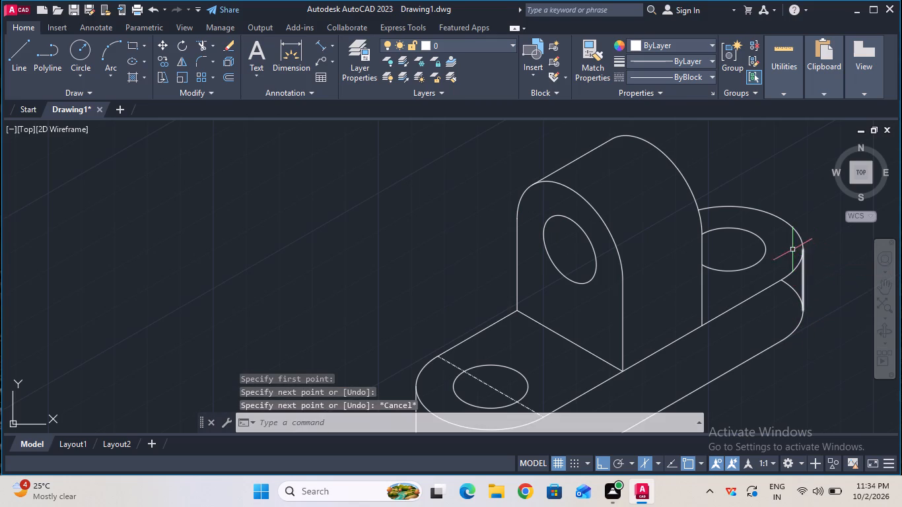
Trim the hidden part of the bottom arc between the base's long top edge and the far end's vertical line.
{"action": "left_click", "coordinate": [197, 42]}
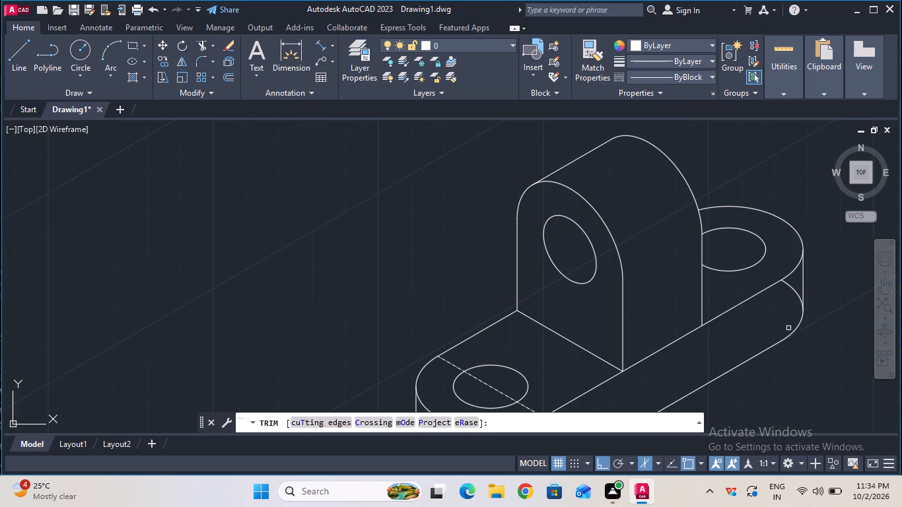
{"action": "left_click", "coordinate": [796, 292]}
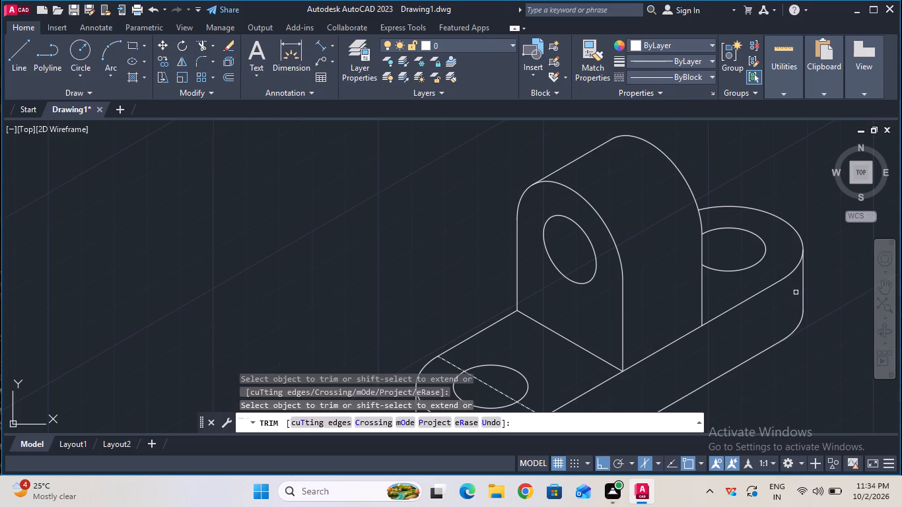
{"action": "key", "text": "Escape"}
Select all of the Rod Guide Support's geometry with a window and join it.
{"action": "scroll", "coordinate": [796, 292], "scroll_direction": "down", "scroll_amount": 2, "text": "ctrl"}
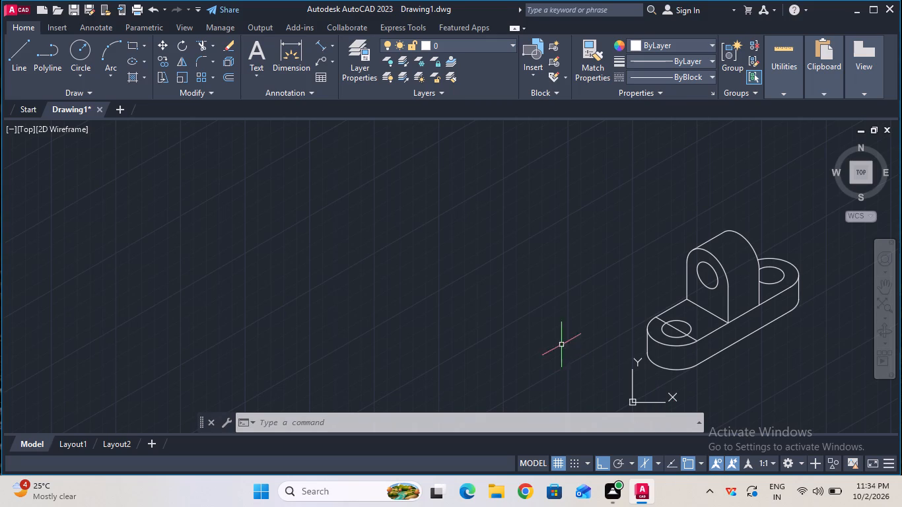
{"action": "left_click", "coordinate": [460, 172]}
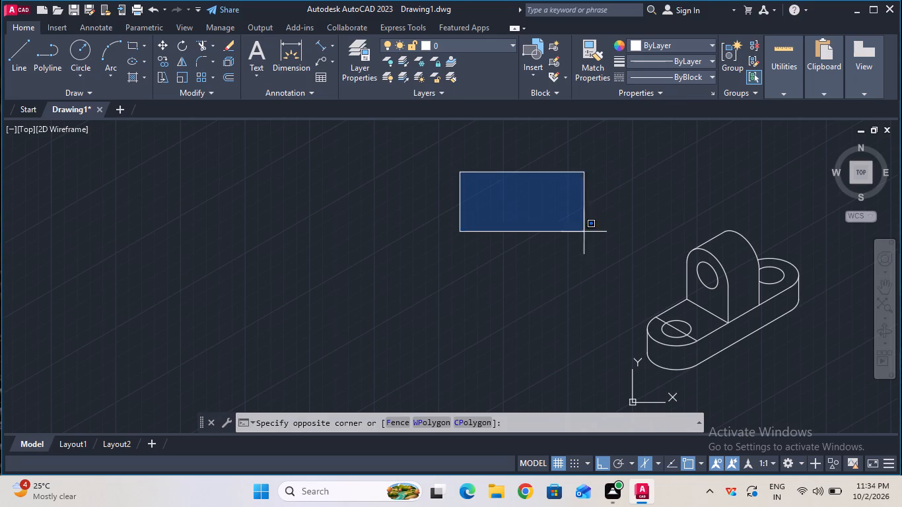
{"action": "left_click", "coordinate": [808, 378]}
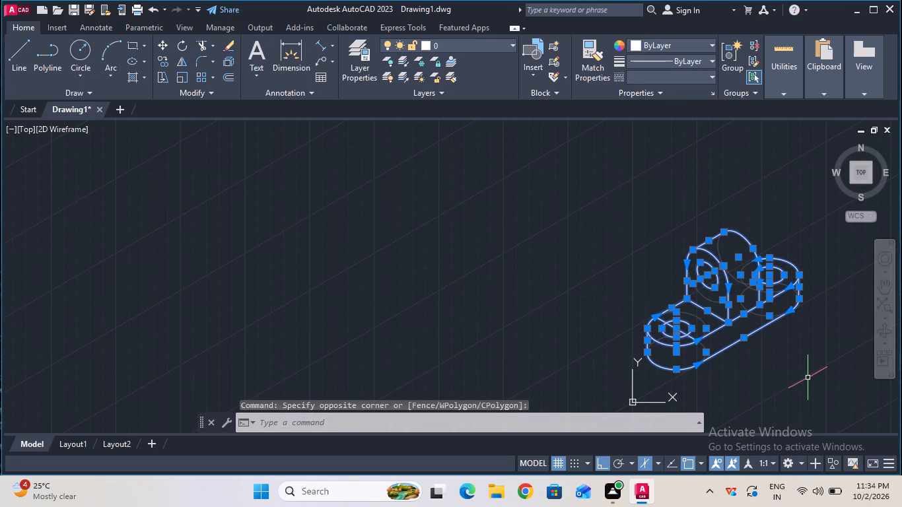
{"action": "type", "text": "joi"}
{"action": "key", "text": "n"}
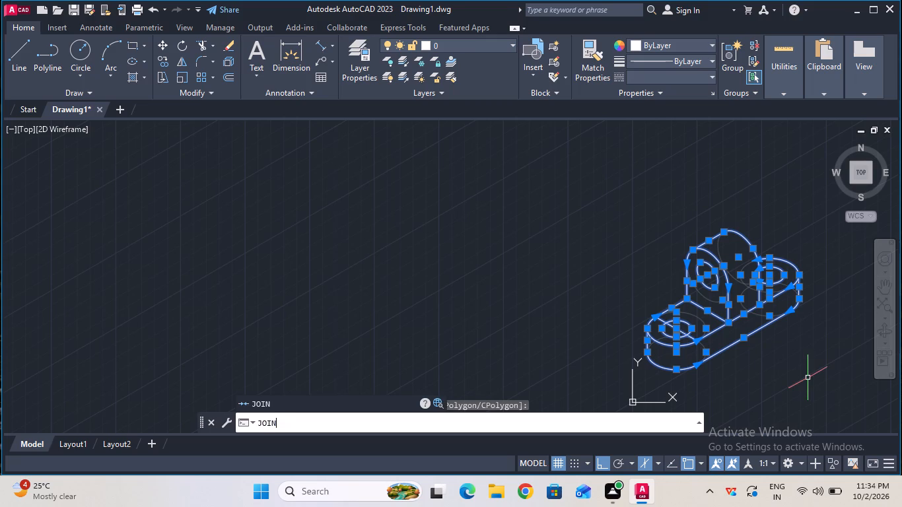
{"action": "left_click", "coordinate": [355, 404]}
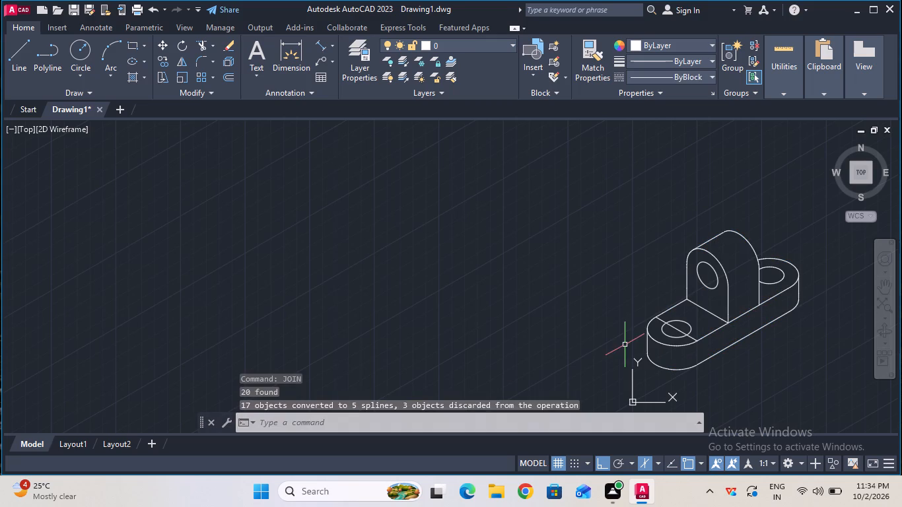
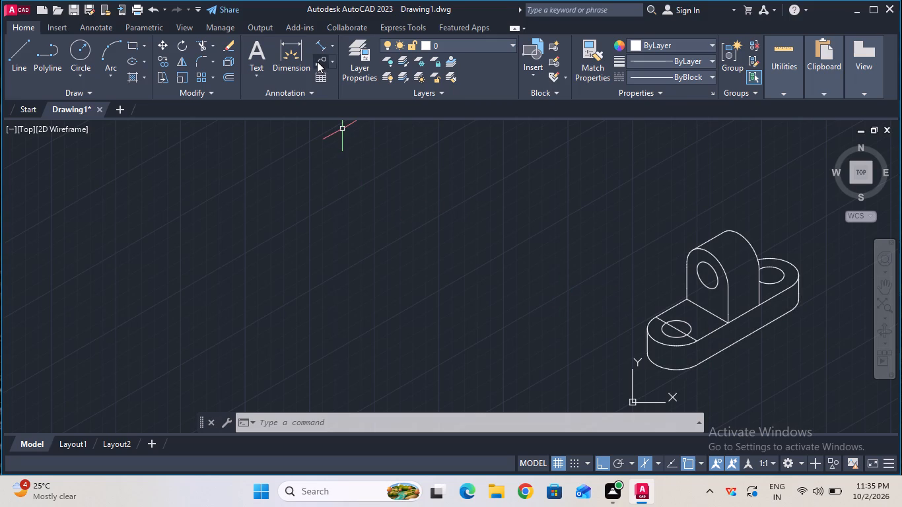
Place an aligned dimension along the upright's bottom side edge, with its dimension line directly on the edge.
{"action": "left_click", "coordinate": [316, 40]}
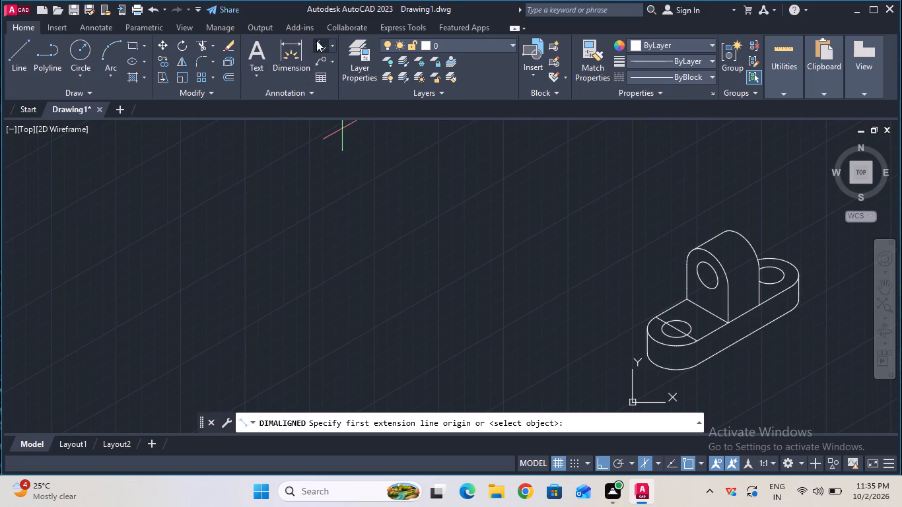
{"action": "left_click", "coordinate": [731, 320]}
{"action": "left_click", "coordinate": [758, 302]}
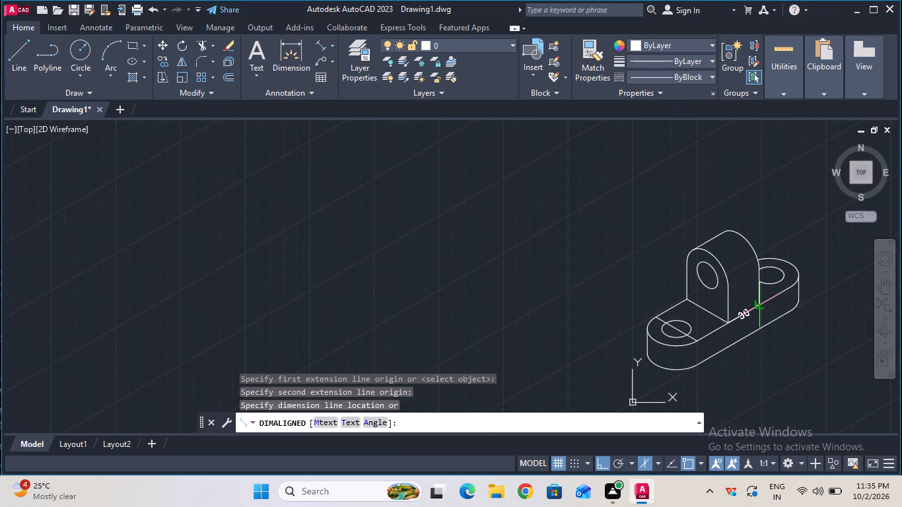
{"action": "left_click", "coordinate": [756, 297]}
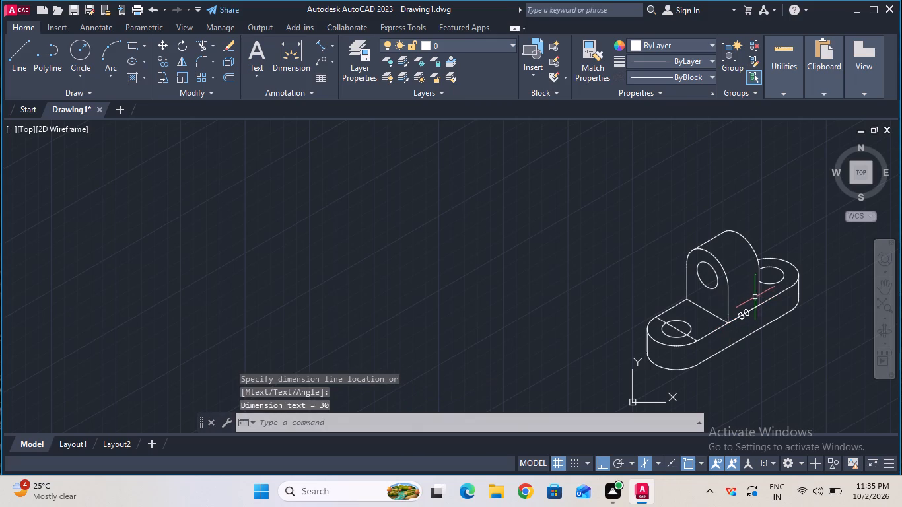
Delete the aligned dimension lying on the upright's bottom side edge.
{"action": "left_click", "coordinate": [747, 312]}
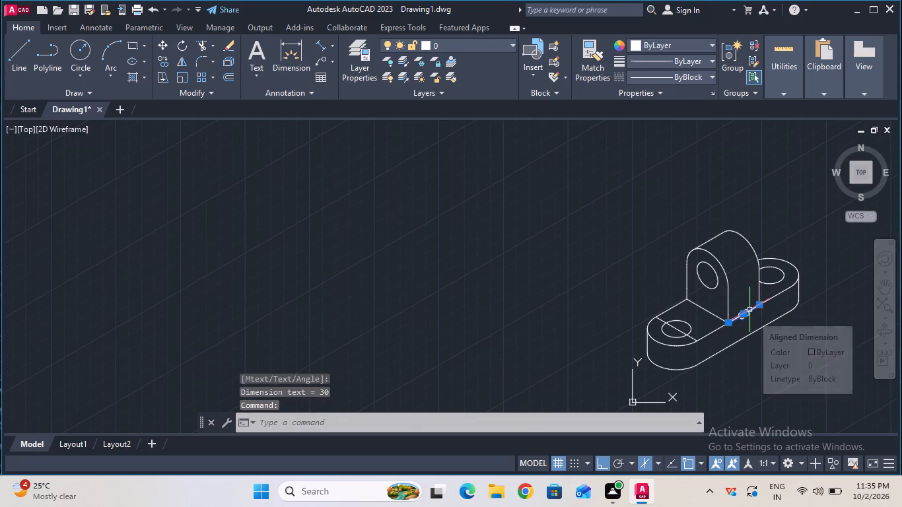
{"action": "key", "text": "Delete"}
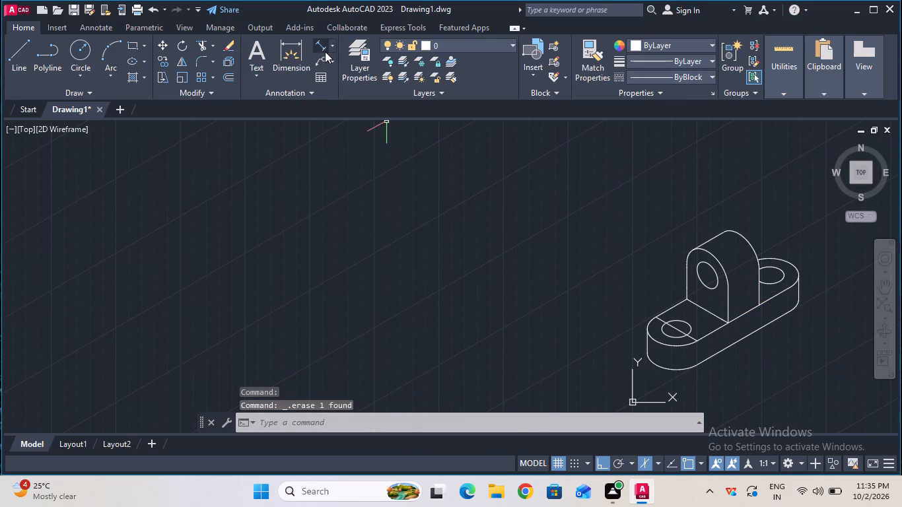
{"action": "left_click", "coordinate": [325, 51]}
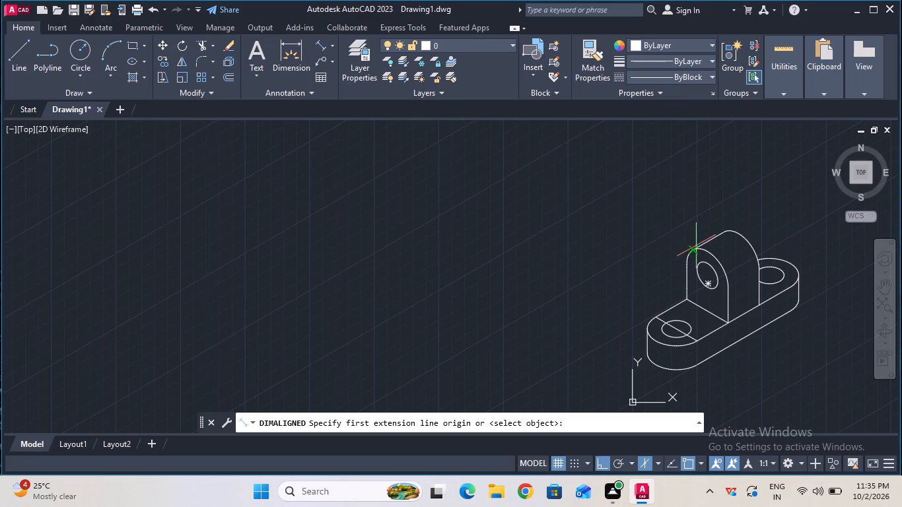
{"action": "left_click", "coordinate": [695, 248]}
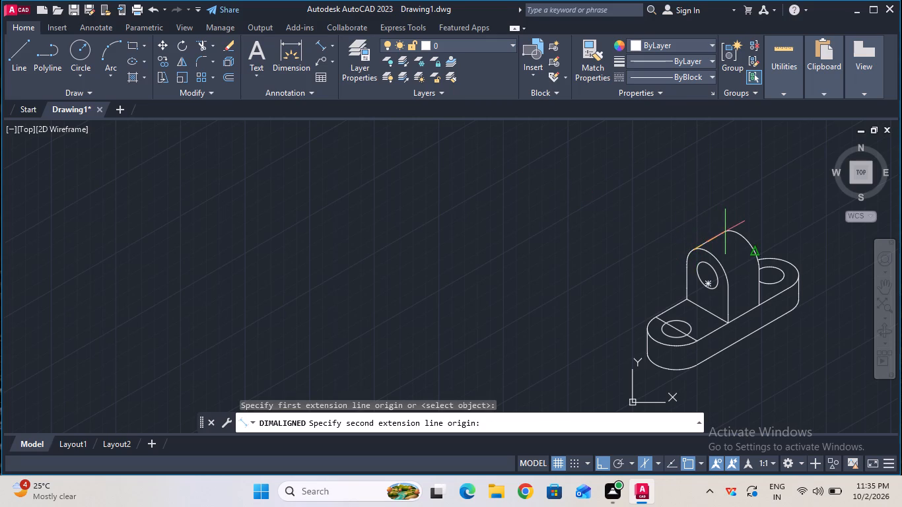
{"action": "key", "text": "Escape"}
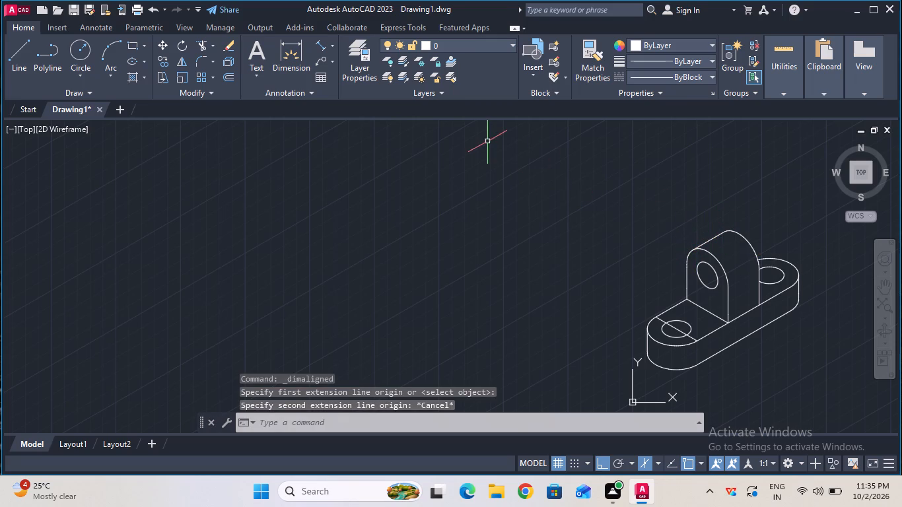
Add an aligned dimension for the upright's thickness along its bottom side edge, offset outward across the base's long side face.
{"action": "left_click", "coordinate": [321, 45]}
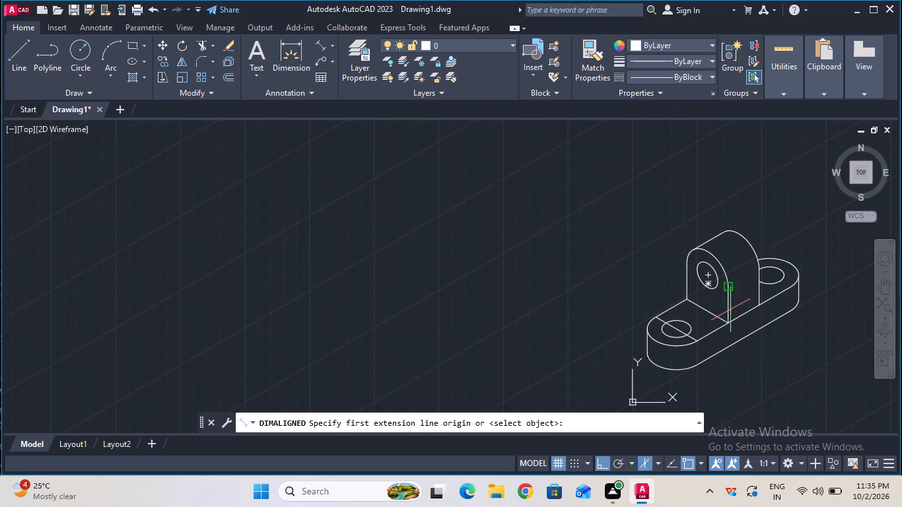
{"action": "left_click", "coordinate": [724, 323]}
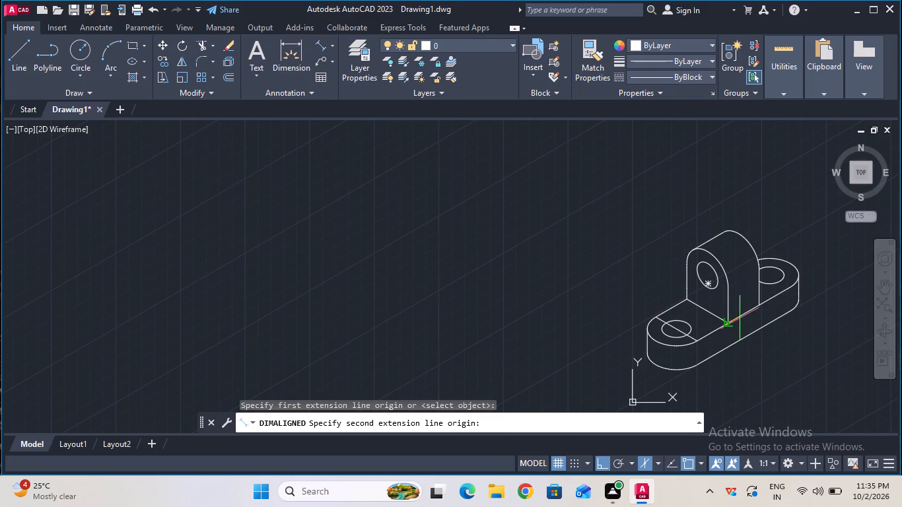
{"action": "left_click", "coordinate": [760, 302]}
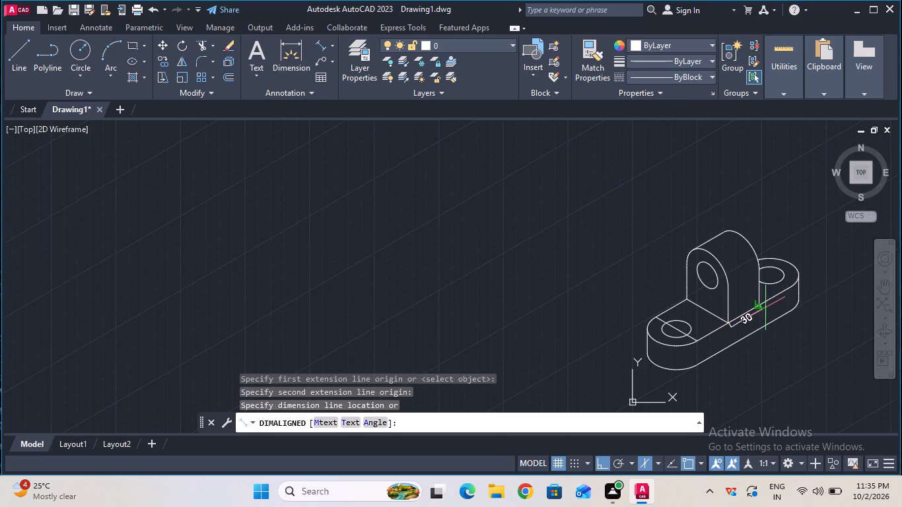
{"action": "left_click", "coordinate": [772, 313]}
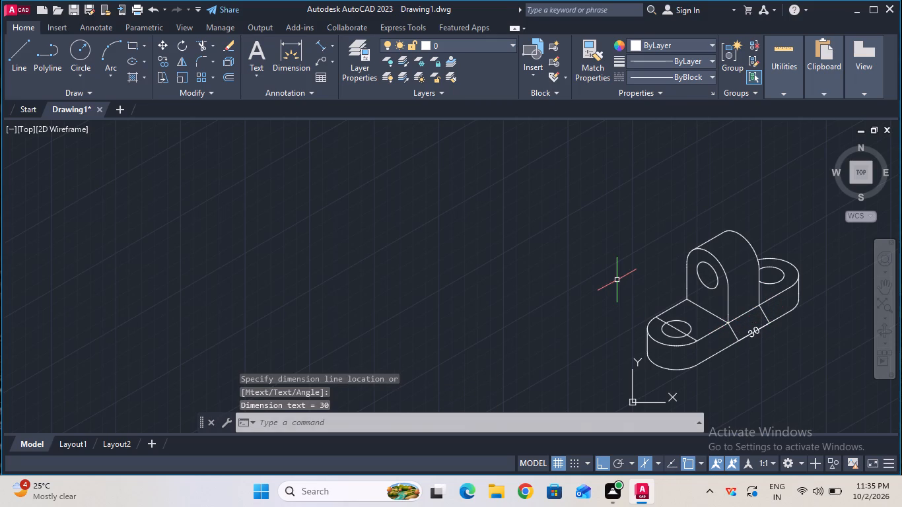
Add an aligned dimension for the upright's width along its front bottom edge, with the dimension line just above that edge.
{"action": "left_click", "coordinate": [323, 46]}
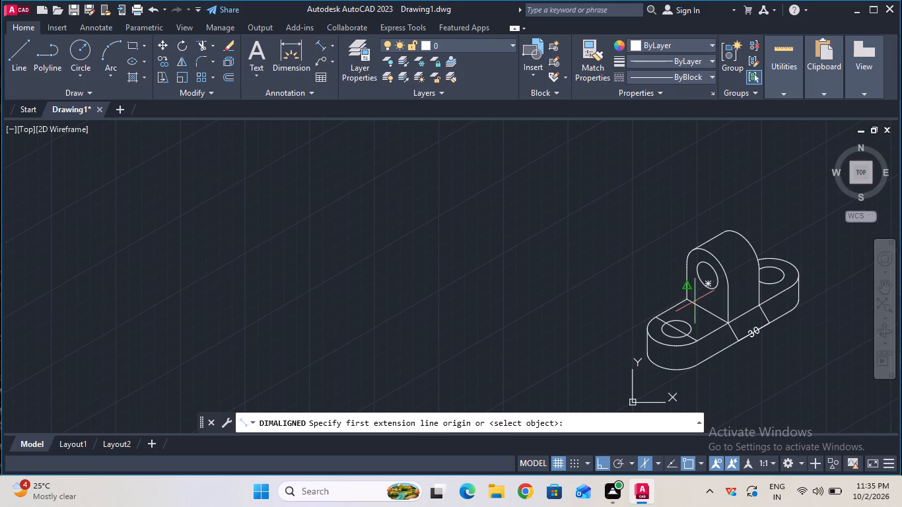
{"action": "left_click", "coordinate": [691, 299]}
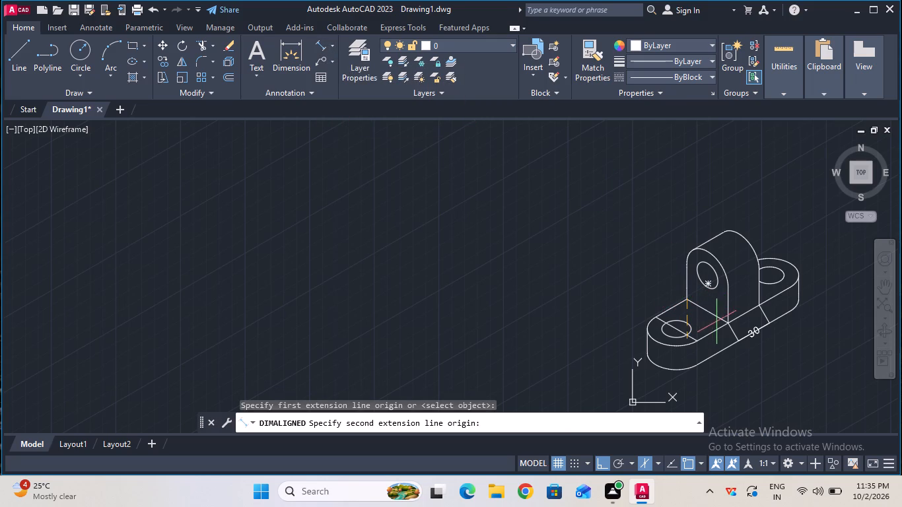
{"action": "left_click", "coordinate": [723, 323]}
{"action": "left_click", "coordinate": [721, 306]}
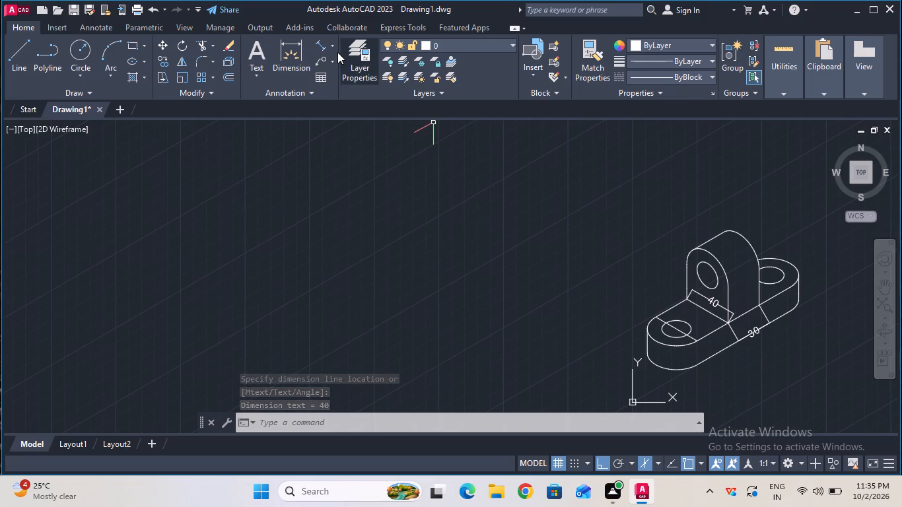
Add an aligned dimension along the base's rear top edge, from the near rounded end's start to the upright, offset outside the part.
{"action": "left_click", "coordinate": [318, 47]}
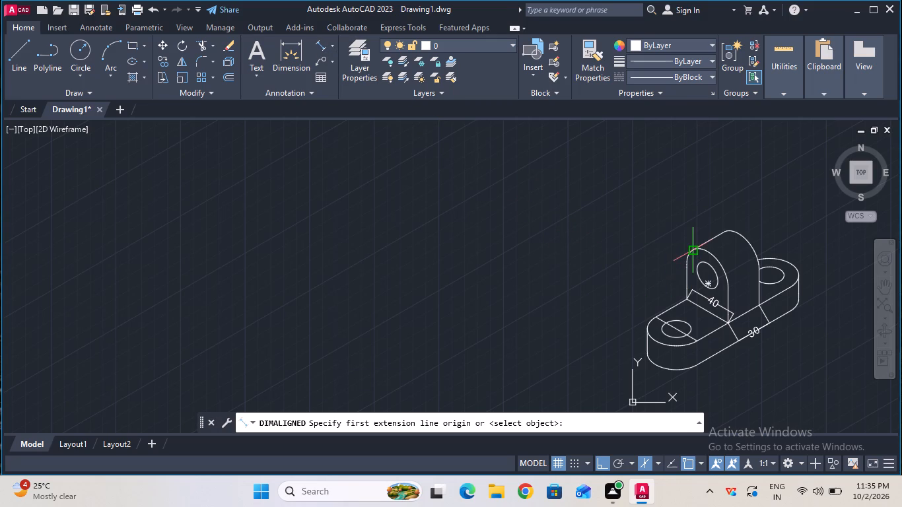
{"action": "left_click", "coordinate": [658, 318]}
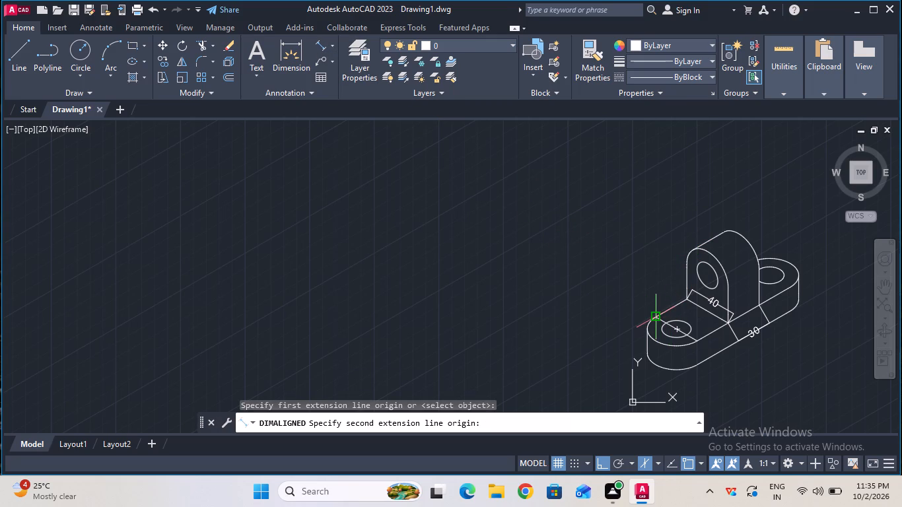
{"action": "left_click", "coordinate": [687, 300]}
{"action": "left_click", "coordinate": [664, 284]}
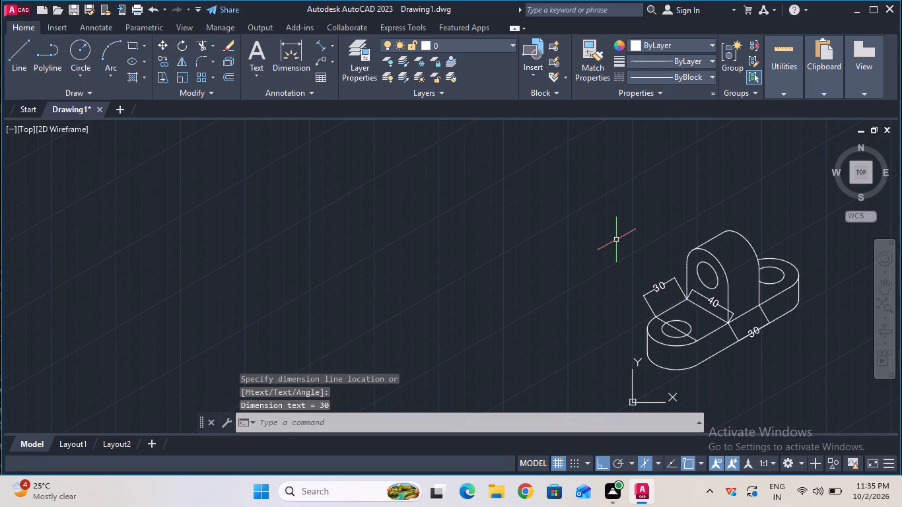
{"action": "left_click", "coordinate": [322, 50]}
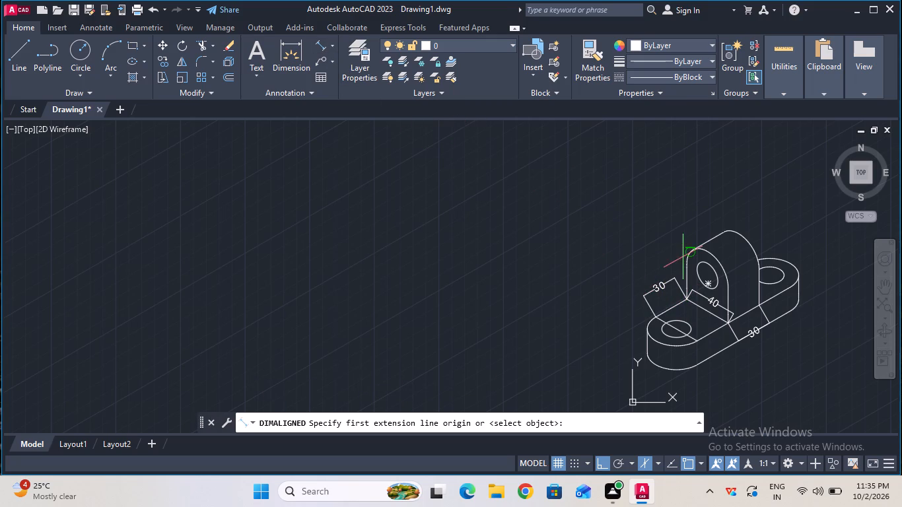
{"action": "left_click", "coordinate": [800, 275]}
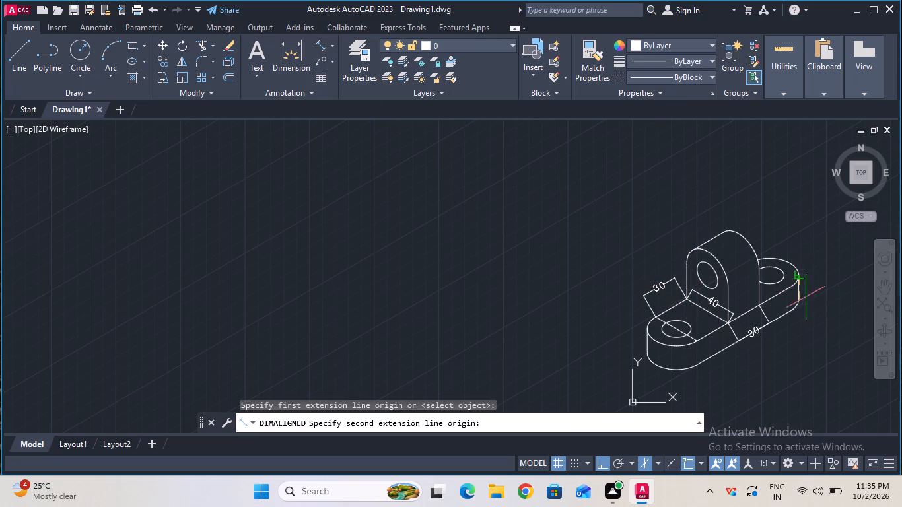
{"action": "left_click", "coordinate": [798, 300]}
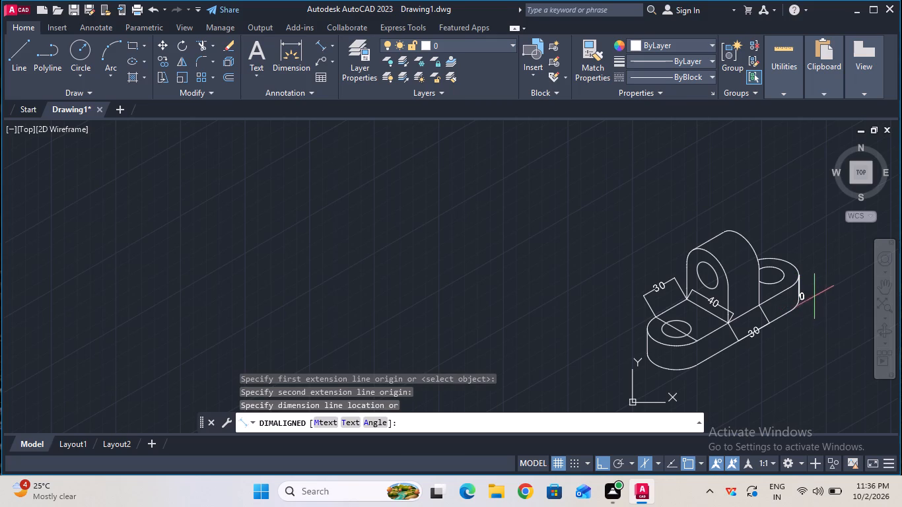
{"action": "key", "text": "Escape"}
Add a 20 mm vertical aligned dimension for the base's thickness at the far rounded end, placed just outside the vertical edge.
{"action": "scroll", "coordinate": [806, 290], "scroll_direction": "up", "scroll_amount": 3, "text": "ctrl"}
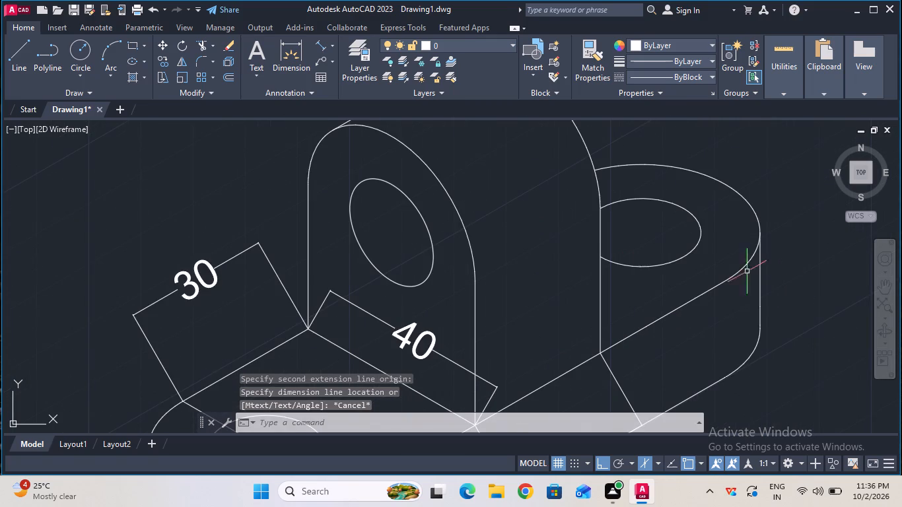
{"action": "left_click", "coordinate": [318, 44]}
{"action": "left_click", "coordinate": [762, 230]}
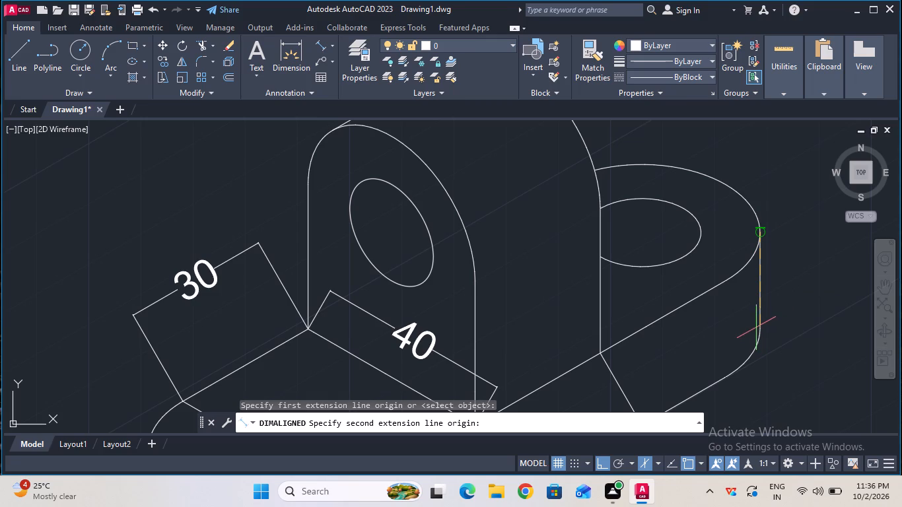
{"action": "key", "text": "2"}
{"action": "key", "text": "9"}
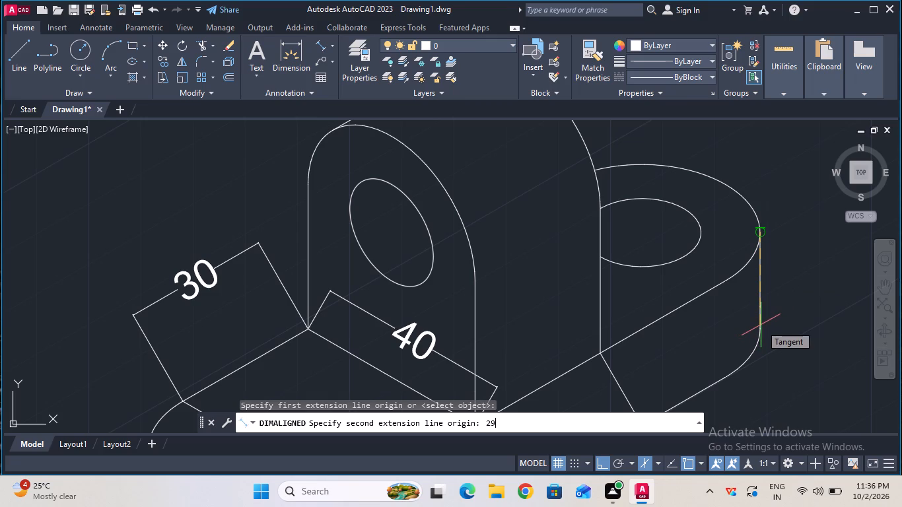
{"action": "key", "text": "BackSpace"}
{"action": "key", "text": "0"}
{"action": "key", "text": "Return"}
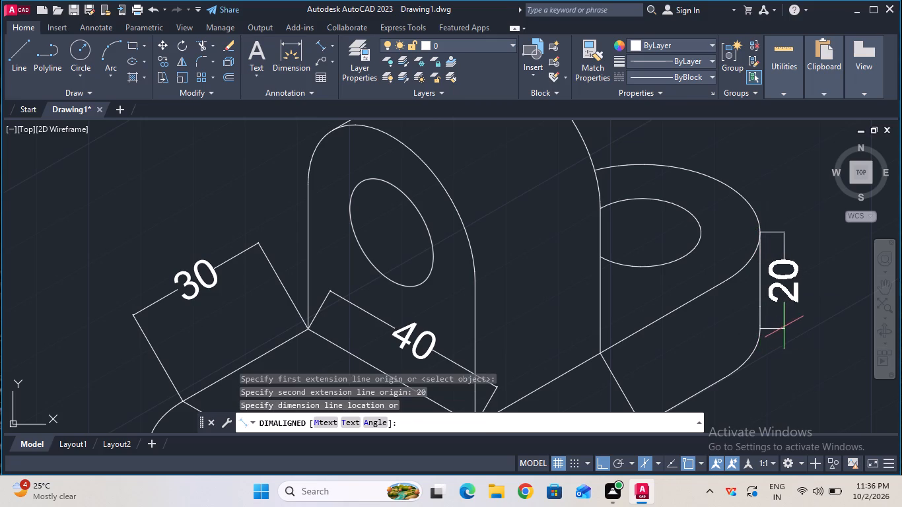
{"action": "left_click", "coordinate": [798, 327]}
Add a 30 mm vertical aligned dimension downward from the centre of the upright's hole, placed beyond the base's rear-edge dimension.
{"action": "scroll", "coordinate": [799, 327], "scroll_direction": "down", "scroll_amount": 2, "text": "ctrl"}
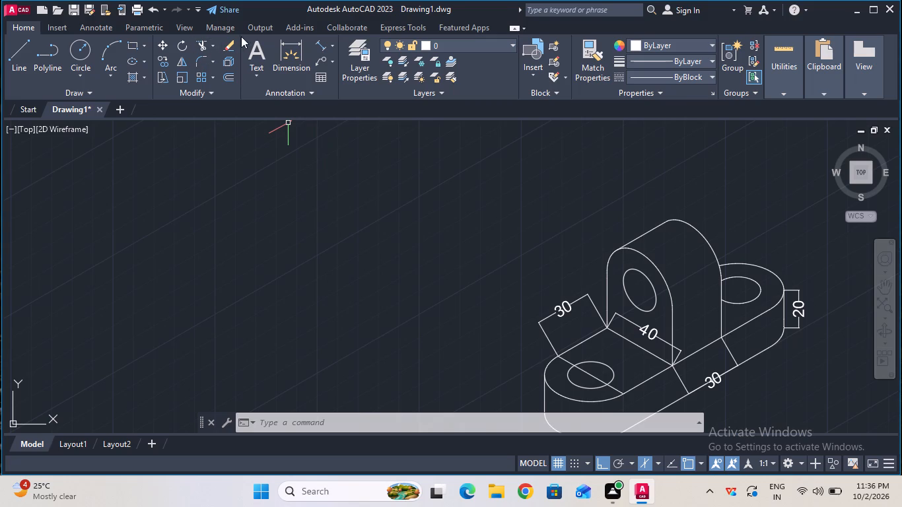
{"action": "left_click", "coordinate": [316, 49]}
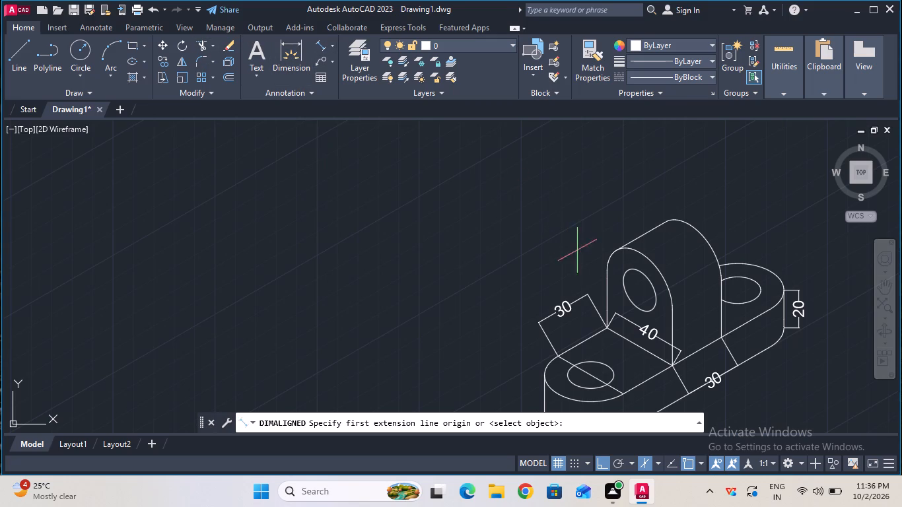
{"action": "left_click", "coordinate": [639, 292]}
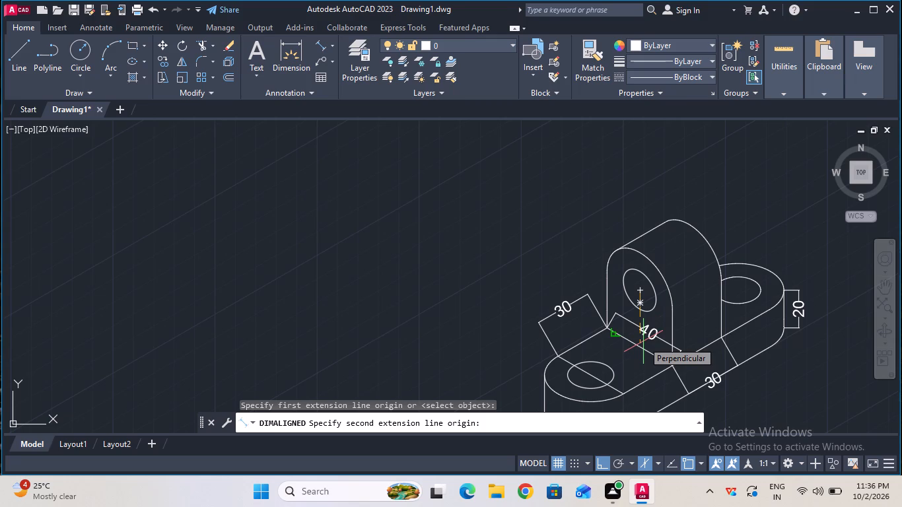
{"action": "key", "text": "3"}
{"action": "key", "text": "0"}
{"action": "key", "text": "Return"}
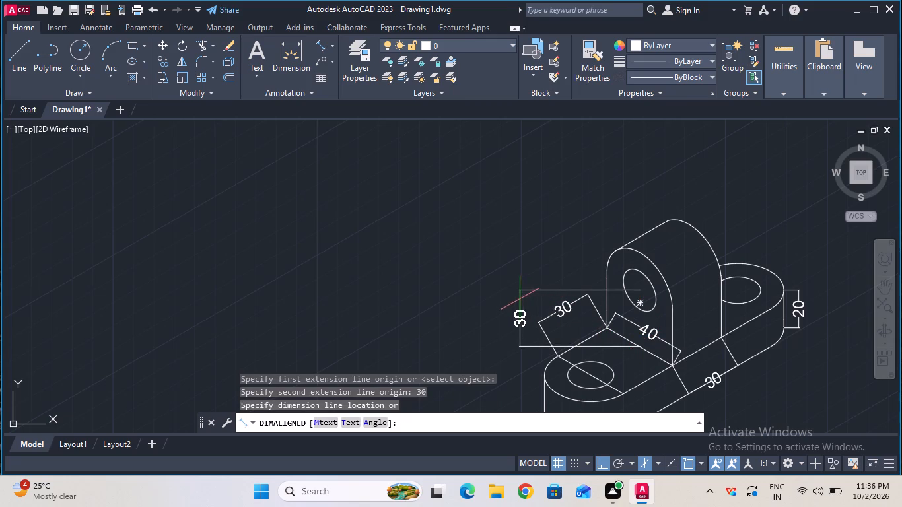
{"action": "left_click", "coordinate": [516, 298]}
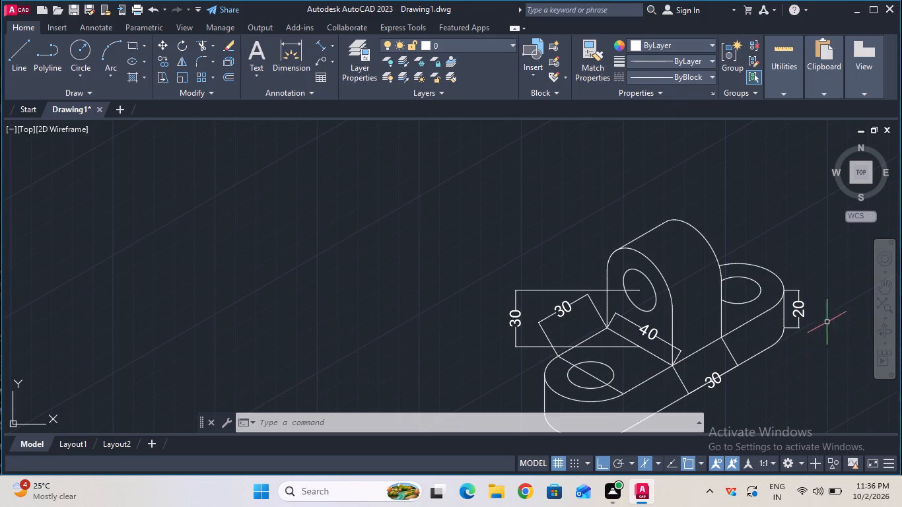
Turn off command-history log file recording with the LOGFILEOFF command.
{"action": "left_click", "coordinate": [885, 291]}
{"action": "left_click_drag", "start_coordinate": [814, 326], "coordinate": [793, 255]}
{"action": "key", "text": "Escape"}
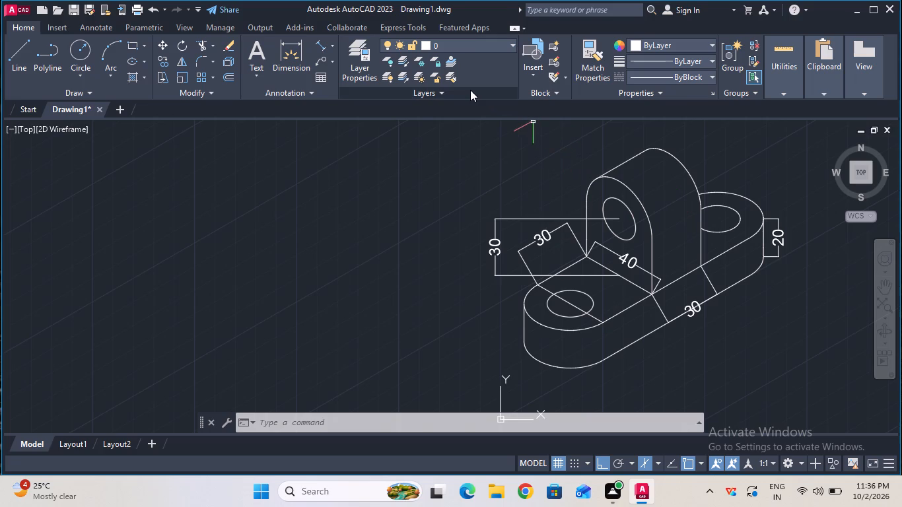
{"action": "left_click", "coordinate": [372, 426]}
{"action": "type", "text": "lo"}
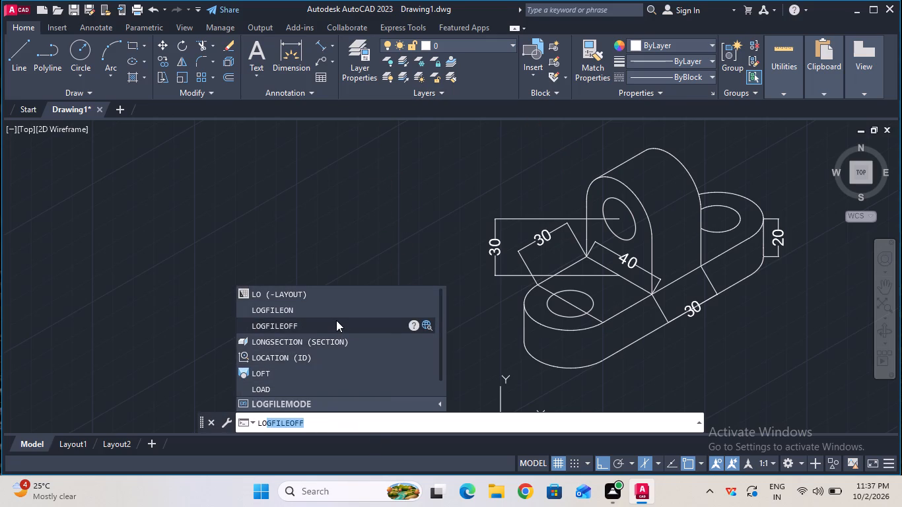
{"action": "left_click", "coordinate": [336, 320]}
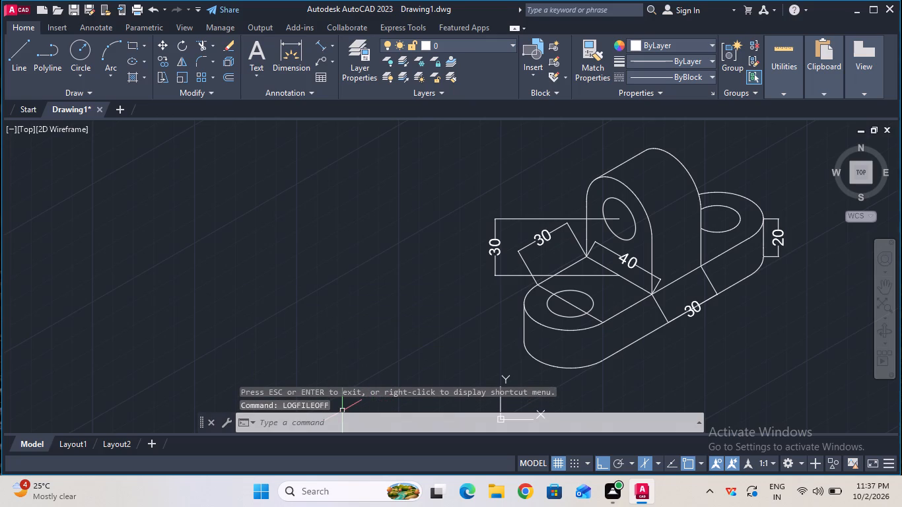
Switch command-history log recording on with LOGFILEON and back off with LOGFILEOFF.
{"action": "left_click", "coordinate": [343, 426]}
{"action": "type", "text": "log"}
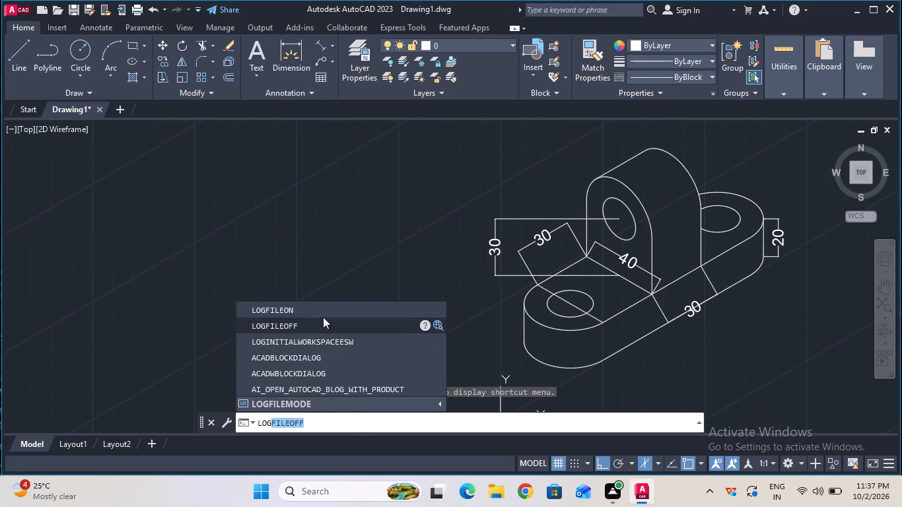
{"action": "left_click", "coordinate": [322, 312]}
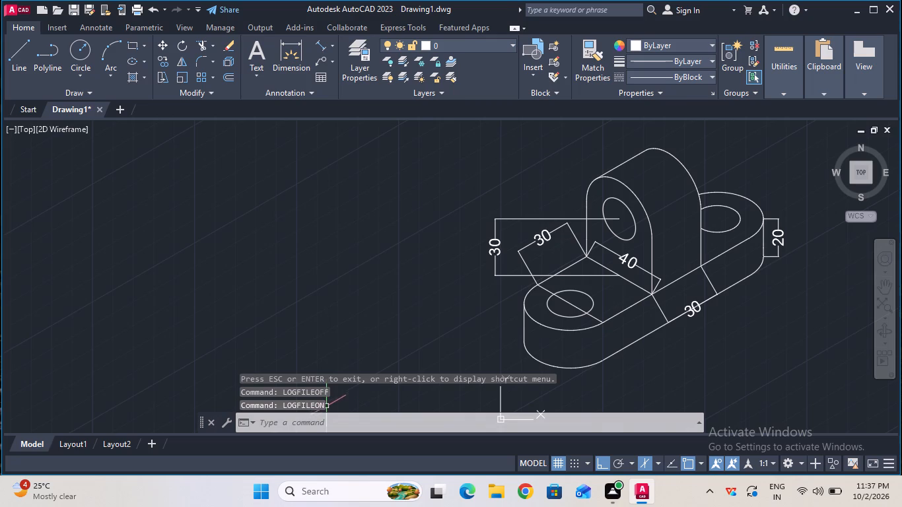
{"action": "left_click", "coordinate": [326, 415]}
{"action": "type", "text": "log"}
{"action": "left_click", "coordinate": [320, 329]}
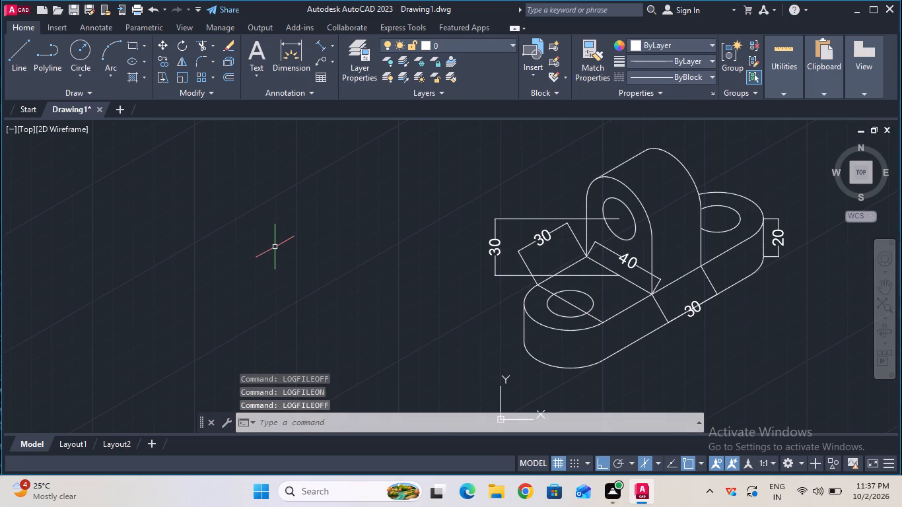
Save the drawing in the Documents folder as Rod Guide Support, in AutoCAD 2018 Drawing format.
{"action": "left_click", "coordinate": [79, 13]}
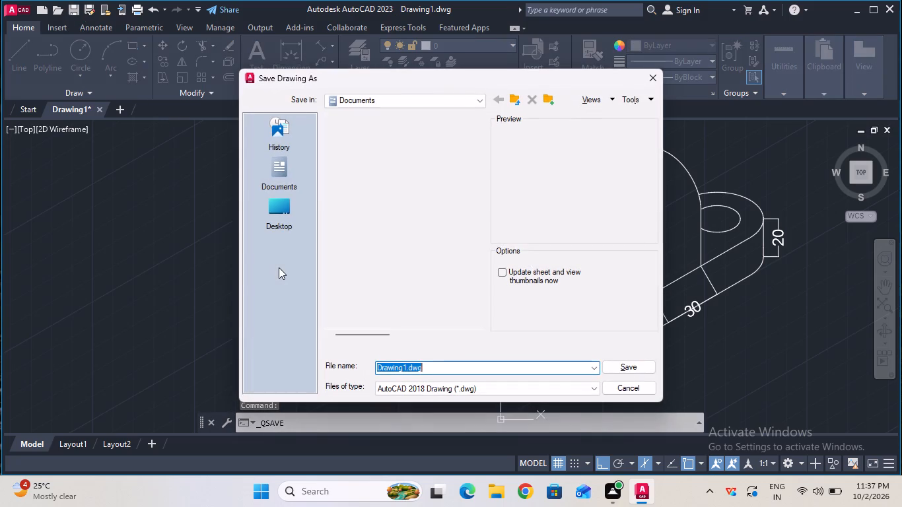
{"action": "key", "text": "BackSpace"}
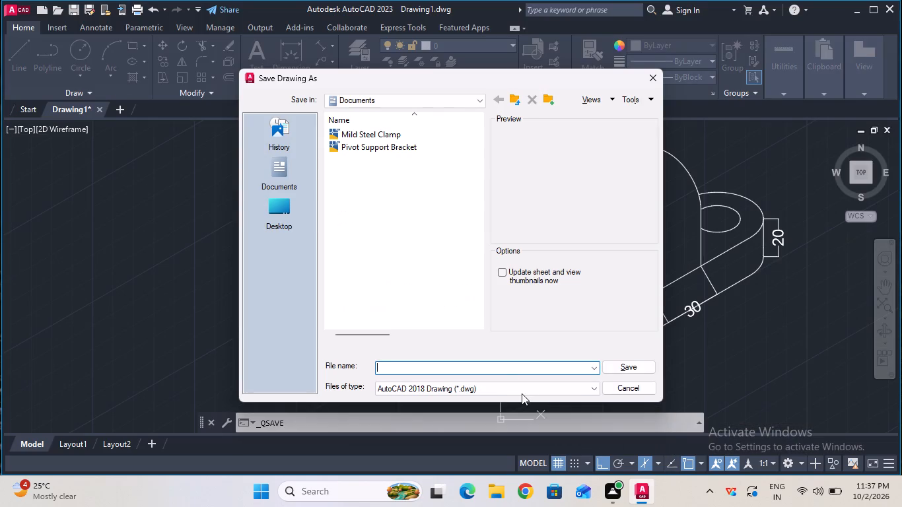
{"action": "left_click", "coordinate": [501, 364]}
{"action": "key", "text": "r"}
{"action": "type", "text": "od"}
{"action": "key", "text": "space"}
{"action": "key", "text": "g"}
{"action": "type", "text": "uide"}
{"action": "key", "text": "space"}
{"action": "key", "text": "s"}
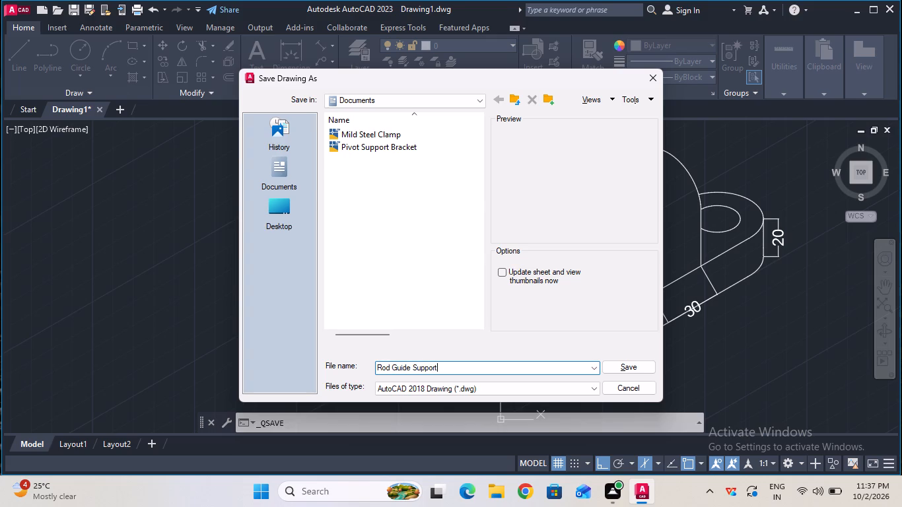
{"action": "left_click", "coordinate": [613, 370]}
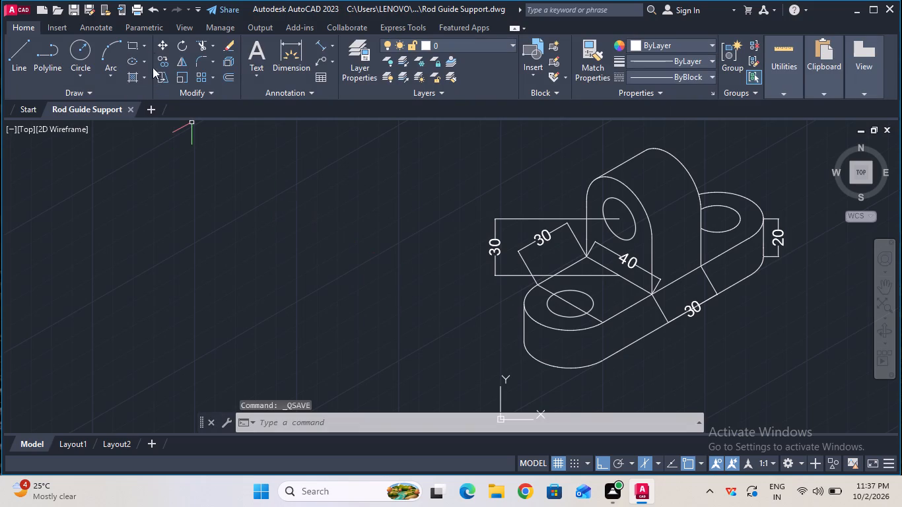
Set up a model plot on ISO A4 (297.00 x 210.00 MM) paper with the plot centred.
{"action": "left_click", "coordinate": [139, 15]}
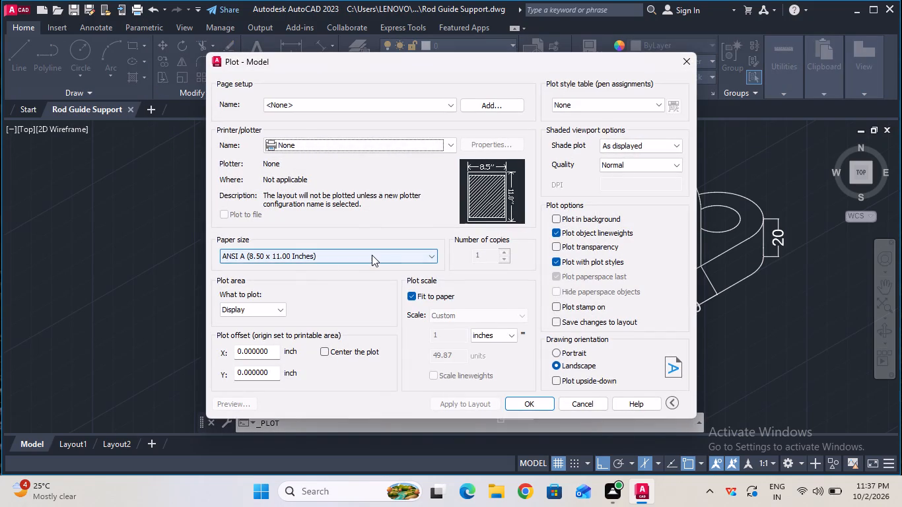
{"action": "left_click", "coordinate": [372, 255]}
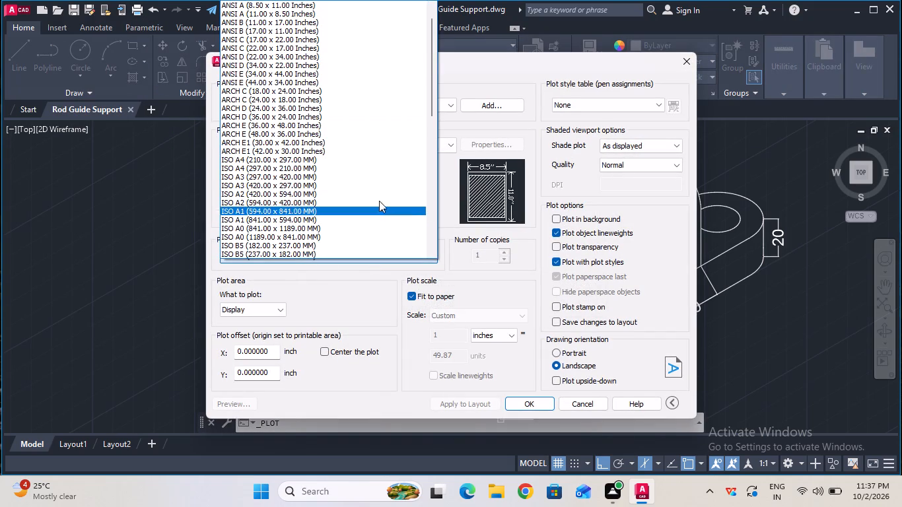
{"action": "left_click", "coordinate": [386, 165]}
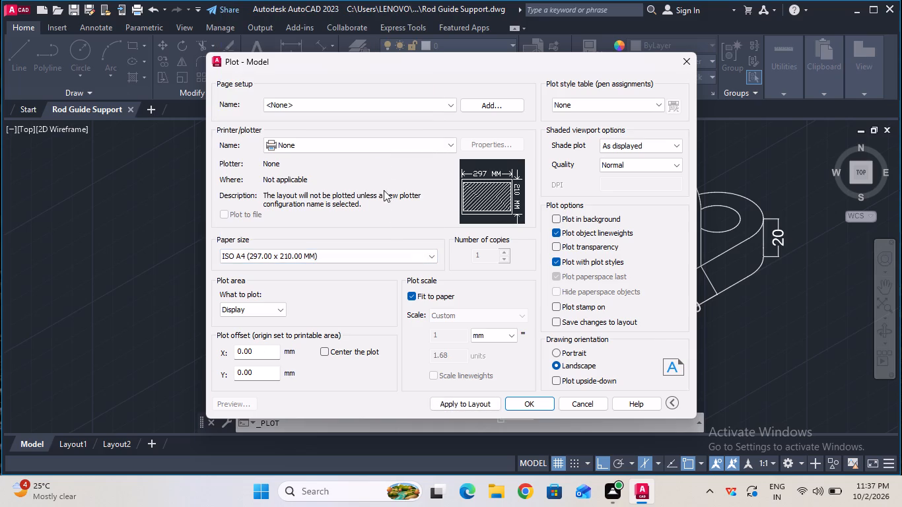
{"action": "left_click", "coordinate": [327, 355]}
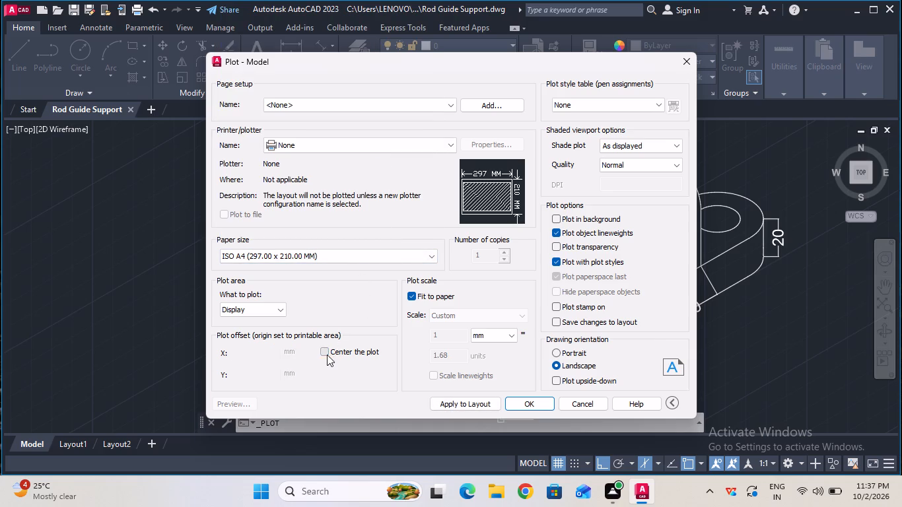
Set the plot area to a window enclosing the whole isometric part and all its dimensions, with margin around it.
{"action": "left_click", "coordinate": [278, 313]}
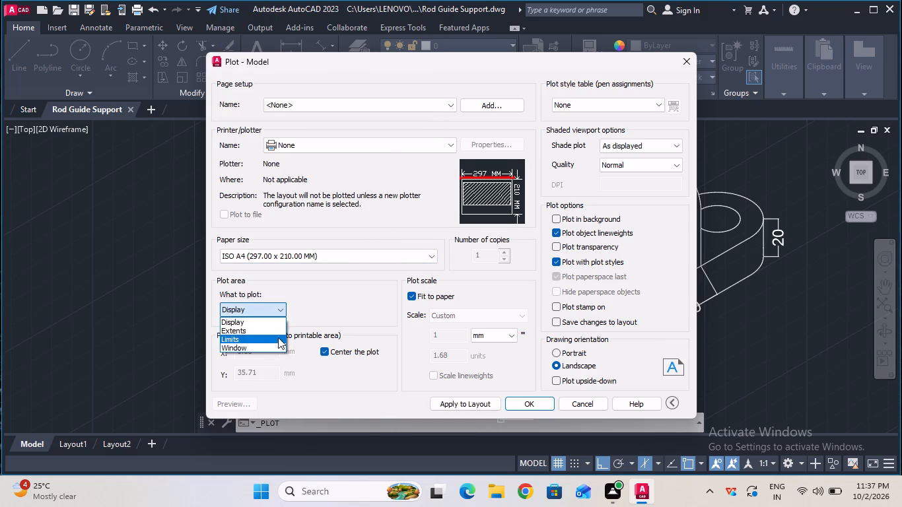
{"action": "left_click", "coordinate": [278, 348]}
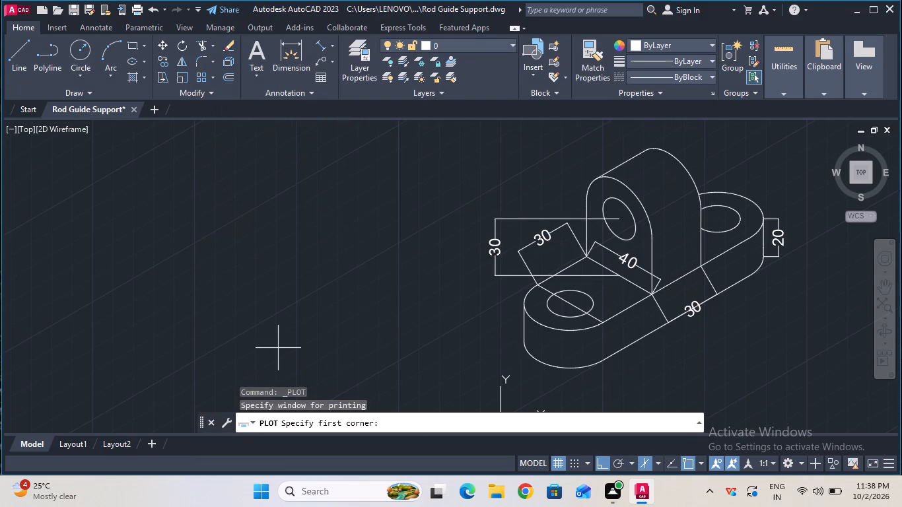
{"action": "scroll", "coordinate": [278, 348], "scroll_direction": "down", "scroll_amount": 1, "text": "ctrl"}
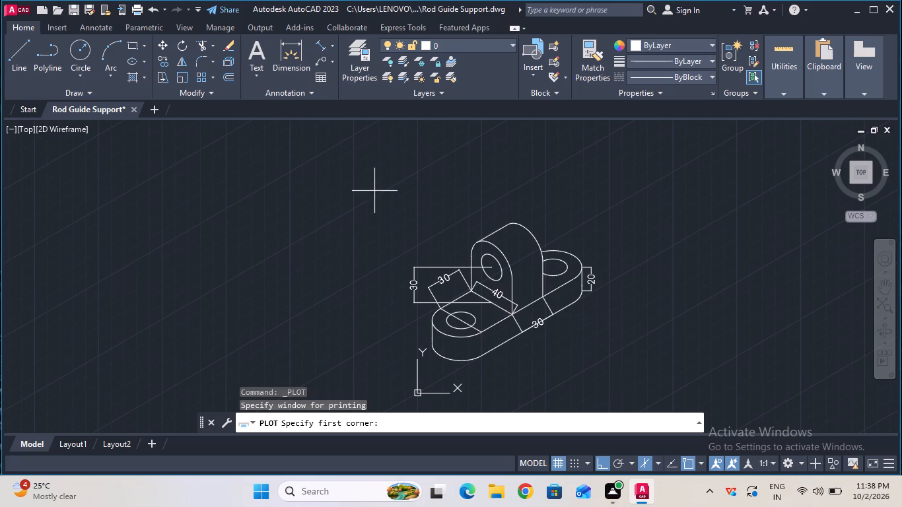
{"action": "left_click", "coordinate": [374, 189]}
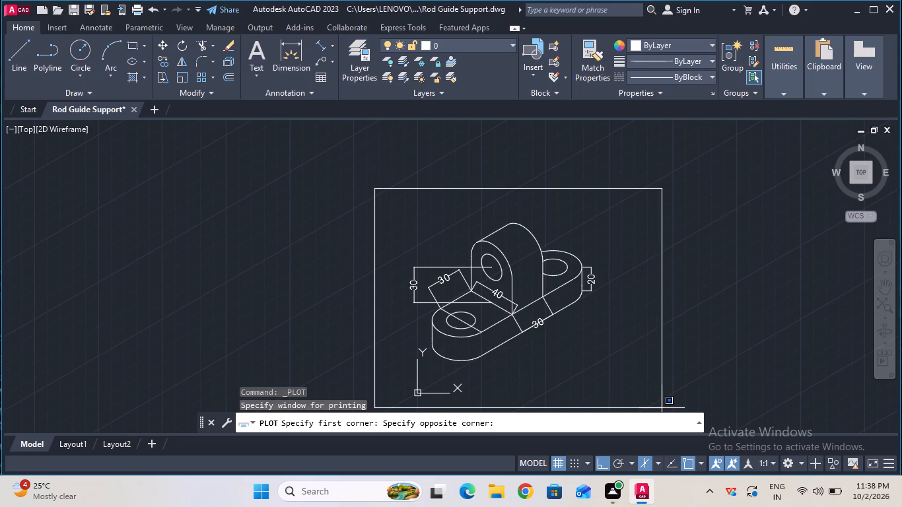
{"action": "left_click", "coordinate": [661, 407]}
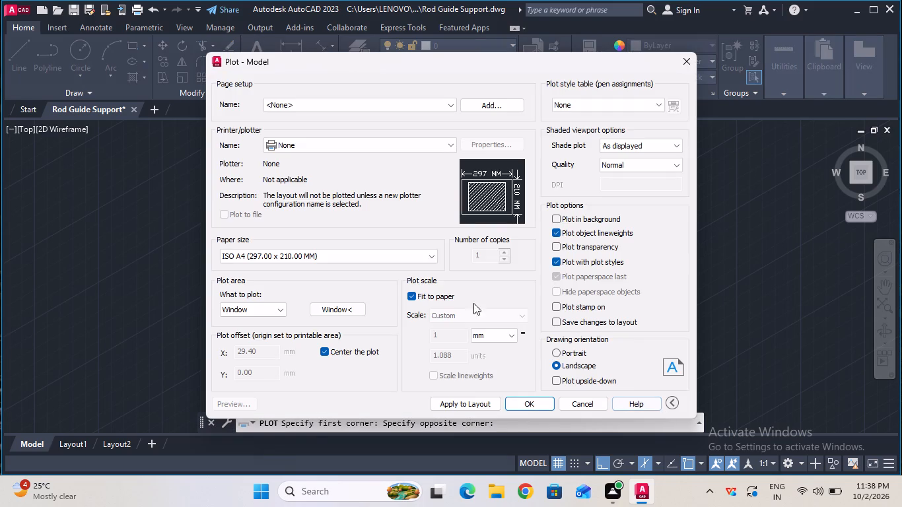
Plot with DWG To PDF.pc3 to Rod Guide Support-Model.pdf in Documents and close the PDF that opens.
{"action": "left_click", "coordinate": [452, 147]}
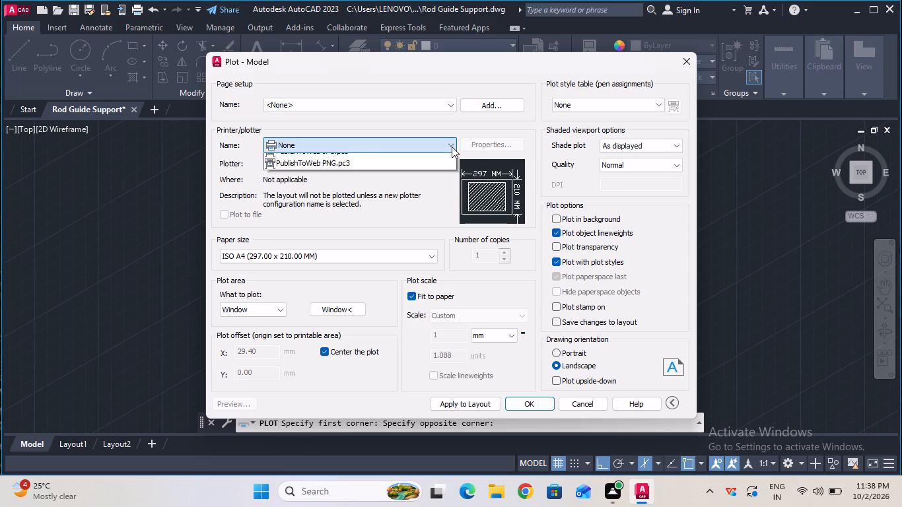
{"action": "left_click", "coordinate": [435, 311]}
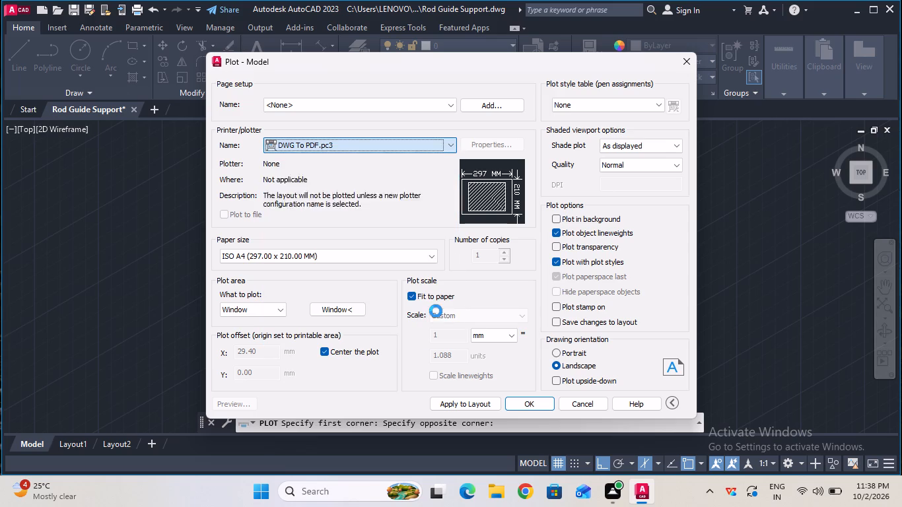
{"action": "left_click", "coordinate": [516, 405]}
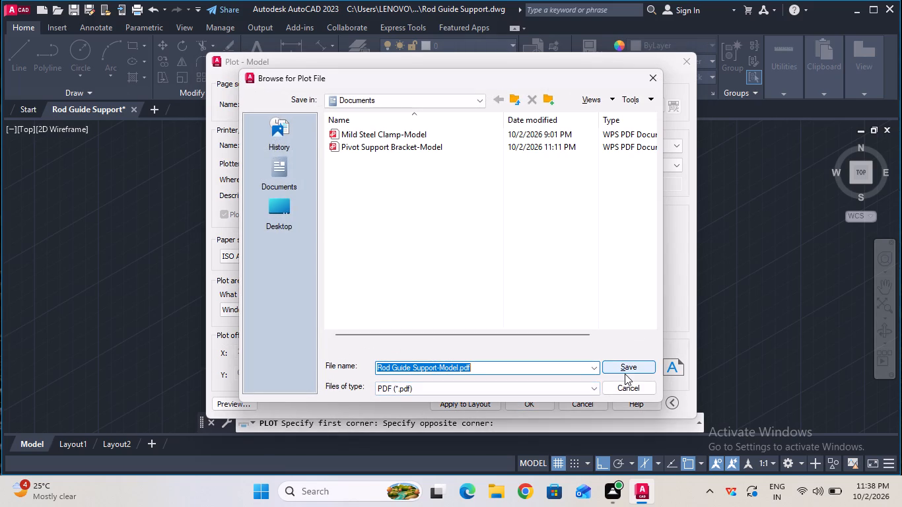
{"action": "left_click", "coordinate": [625, 373]}
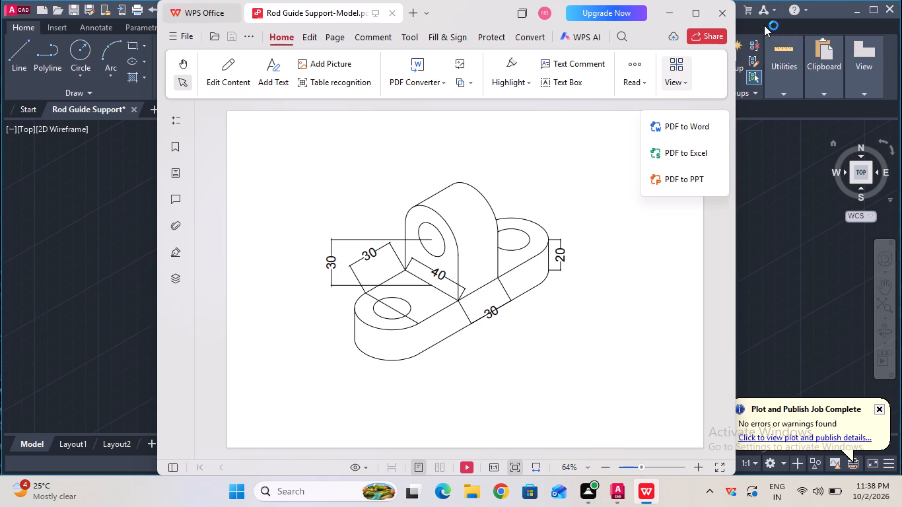
{"action": "left_click", "coordinate": [733, 15]}
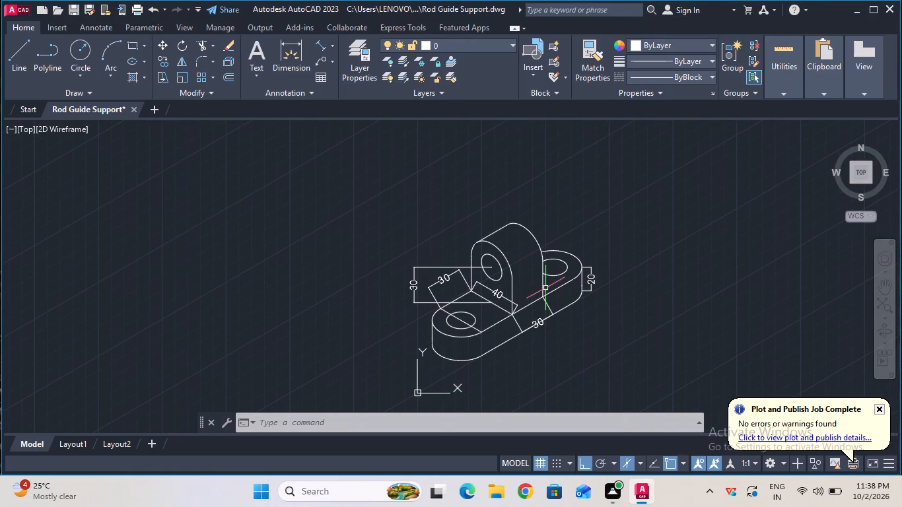
Exit AutoCAD, saving the changes to Rod Guide Support.dwg.
{"action": "scroll", "coordinate": [545, 288], "scroll_direction": "up", "scroll_amount": 3, "text": "ctrl"}
{"action": "scroll", "coordinate": [545, 288], "scroll_direction": "down", "scroll_amount": 2, "text": "ctrl"}
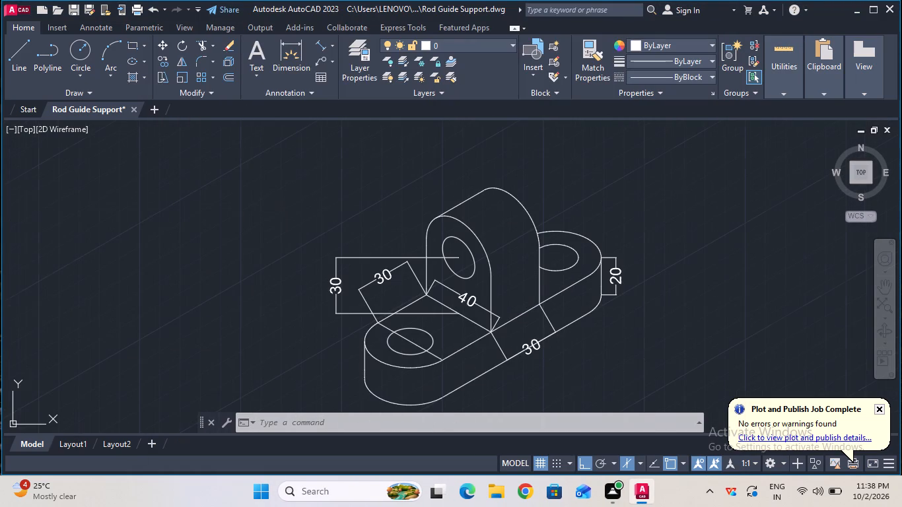
{"action": "left_click", "coordinate": [884, 1]}
{"action": "left_click", "coordinate": [890, 7]}
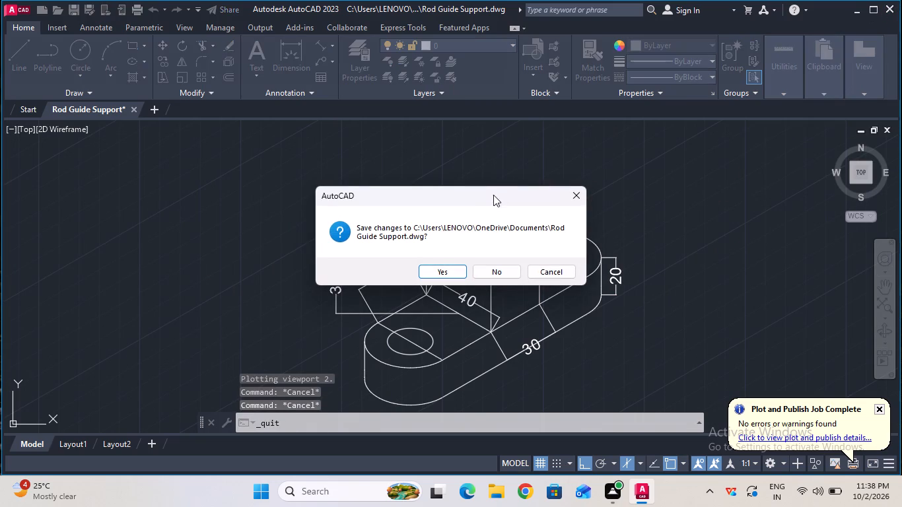
{"action": "left_click", "coordinate": [453, 269]}
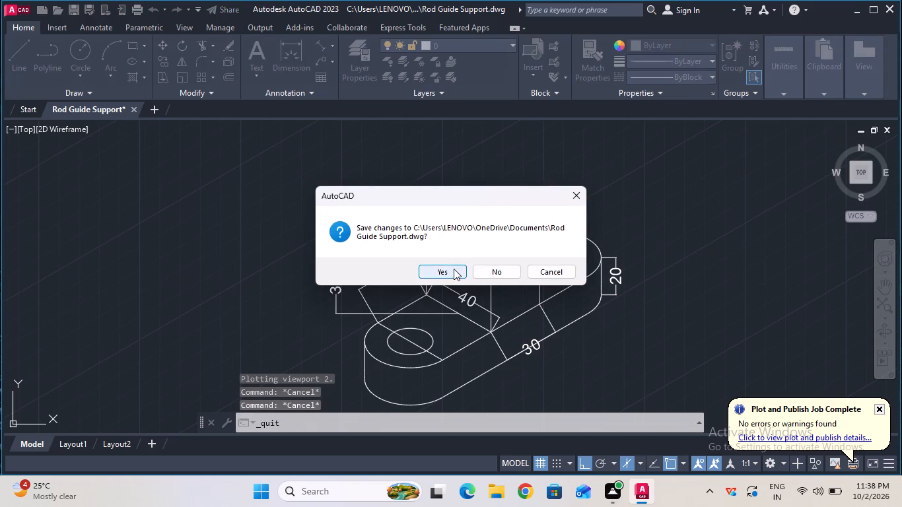